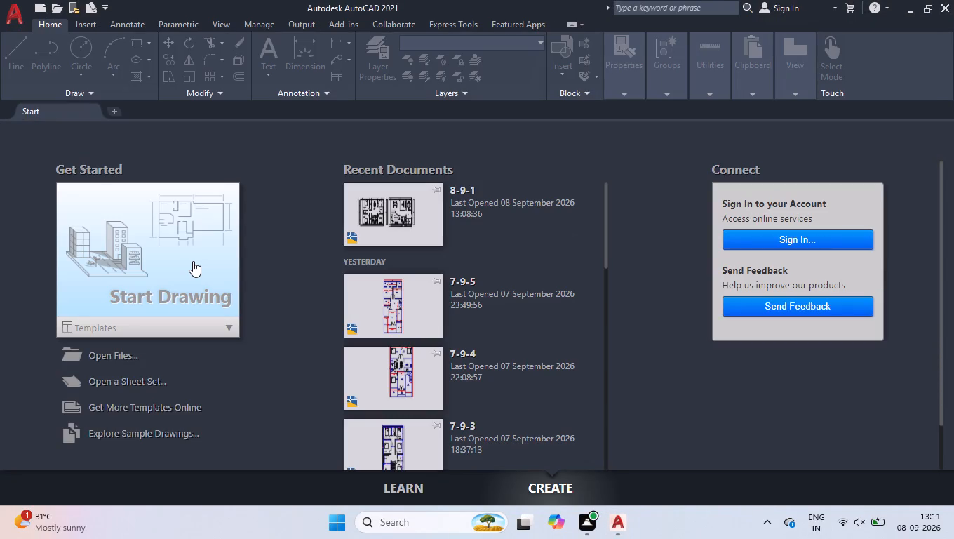
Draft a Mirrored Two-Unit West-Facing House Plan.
Start a new blank drawing and turn off the background grid display.
left_click(184, 239)
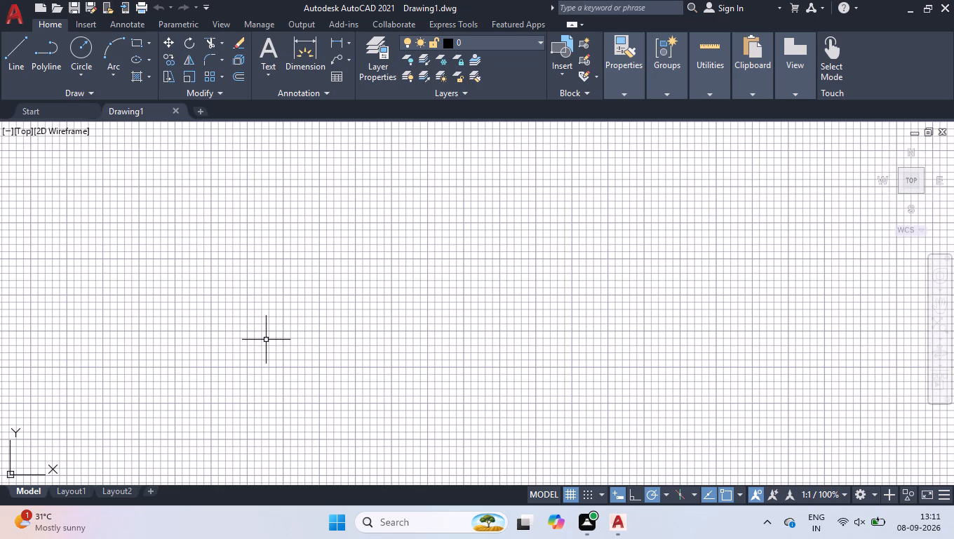
left_click(576, 491)
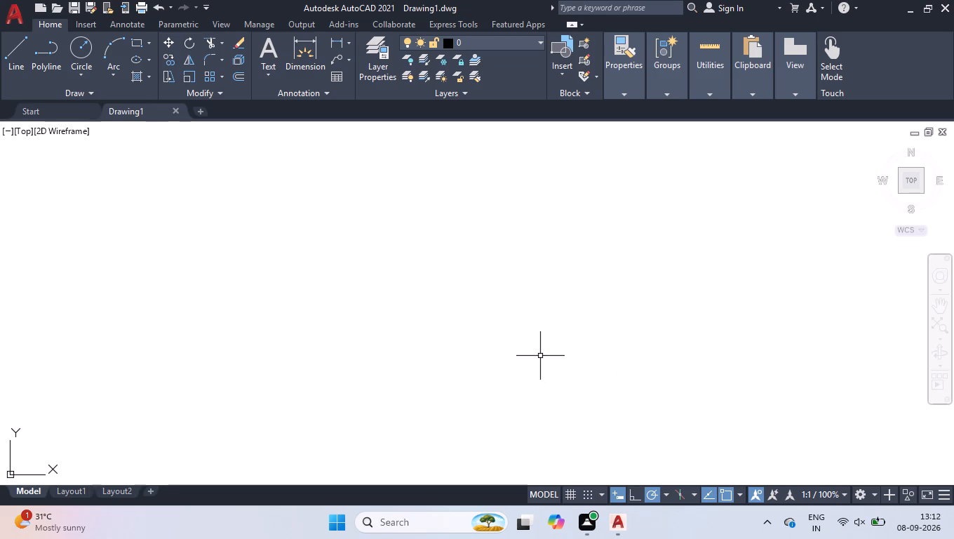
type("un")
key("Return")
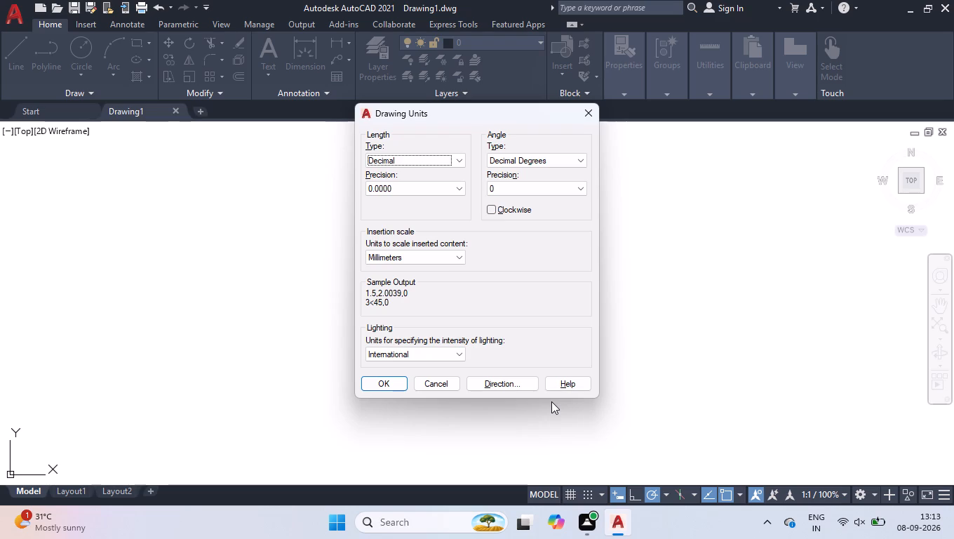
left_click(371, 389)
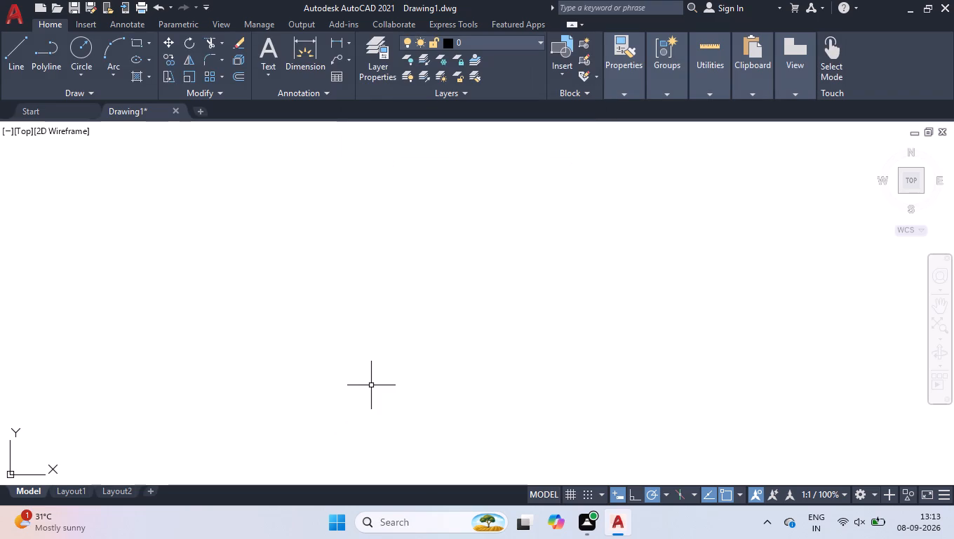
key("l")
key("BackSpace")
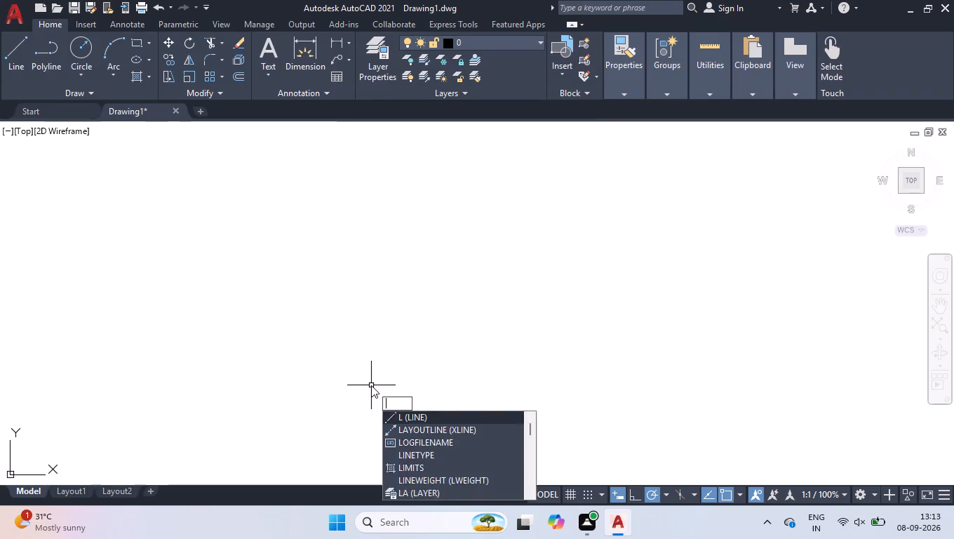
Configure the drawing units to Engineering length type with 0'-0.0" precision and Inches as the insertion scale.
type("un")
key("Return")
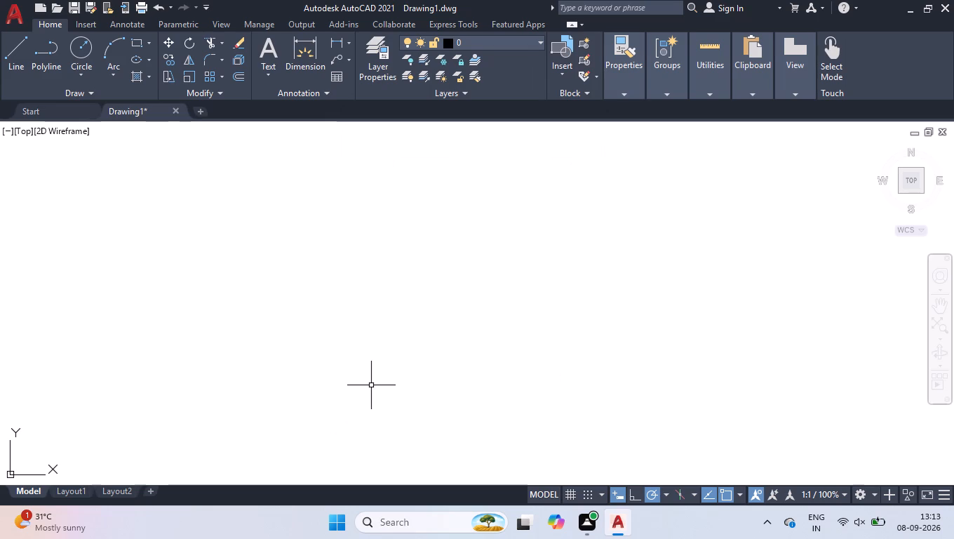
left_click(425, 156)
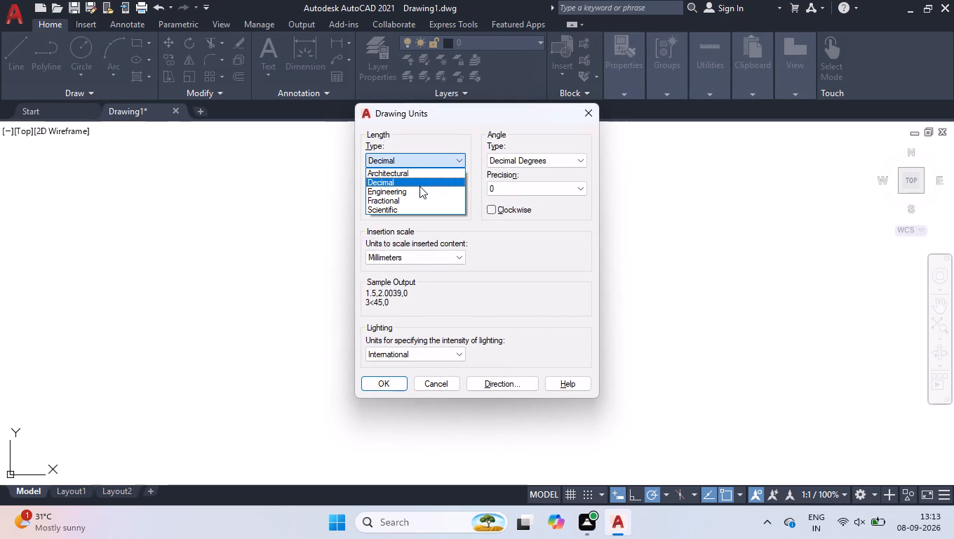
left_click(418, 194)
left_click(418, 192)
left_click(406, 212)
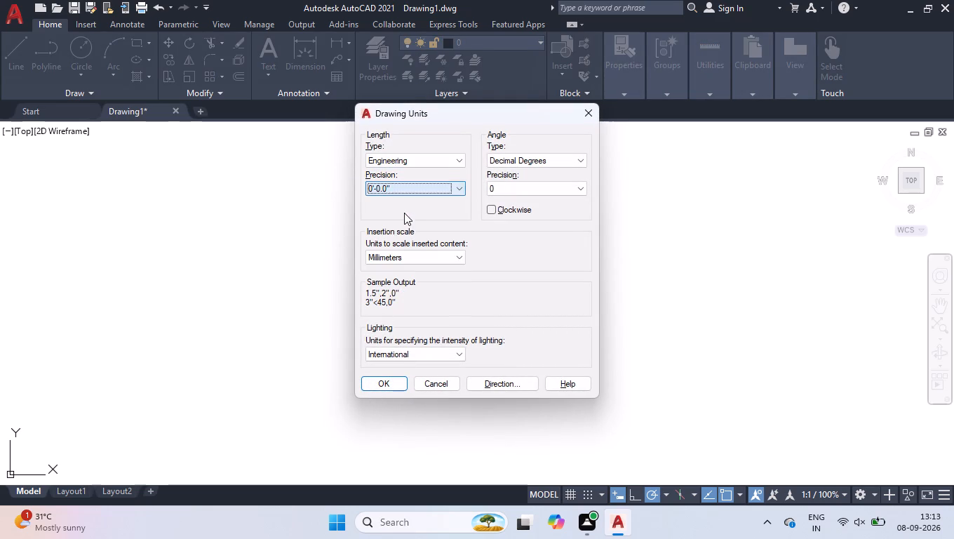
left_click(384, 260)
left_click(387, 275)
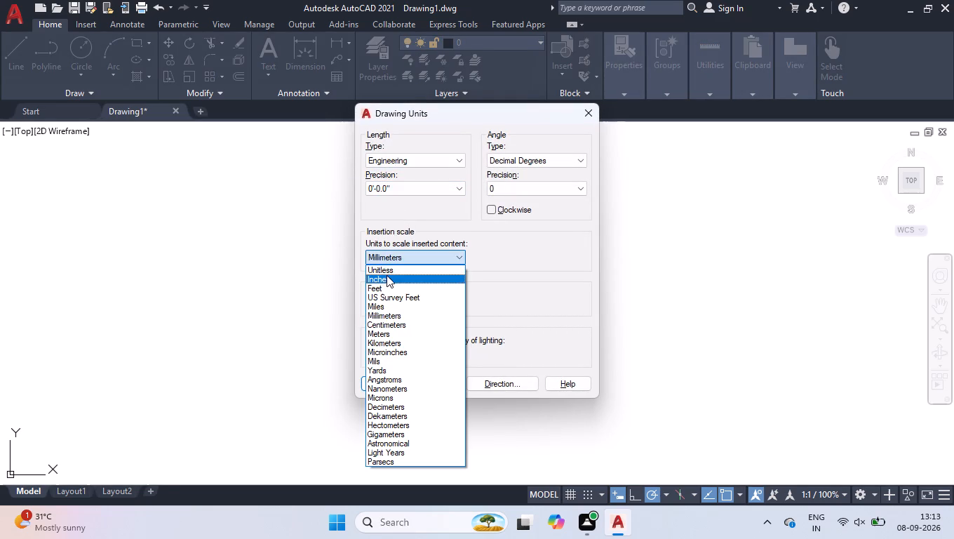
left_click(371, 379)
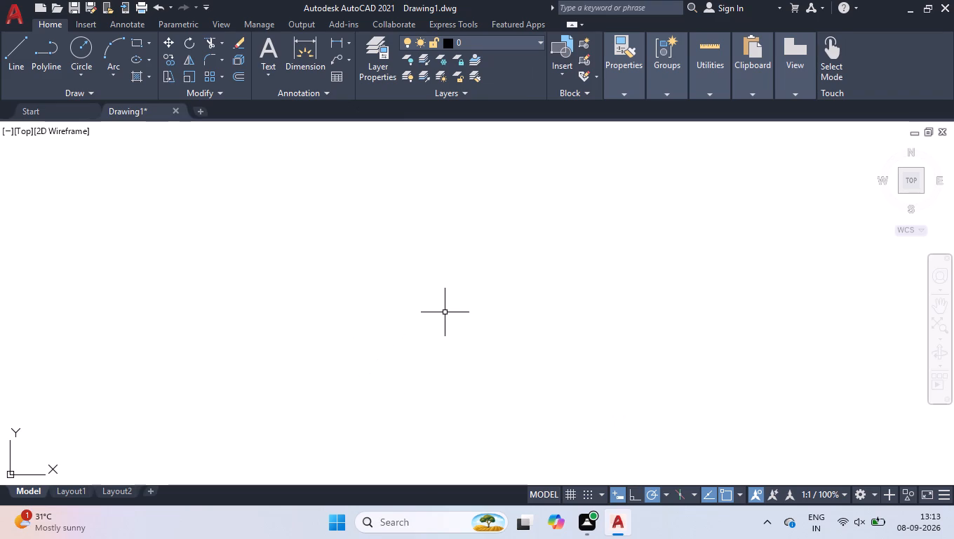
Modify the ISO-25 dimension style's extension lines: extend 1" beyond dimension lines, offset 1" from origin, and enable fixed length.
key("d")
key("Return")
left_click(639, 229)
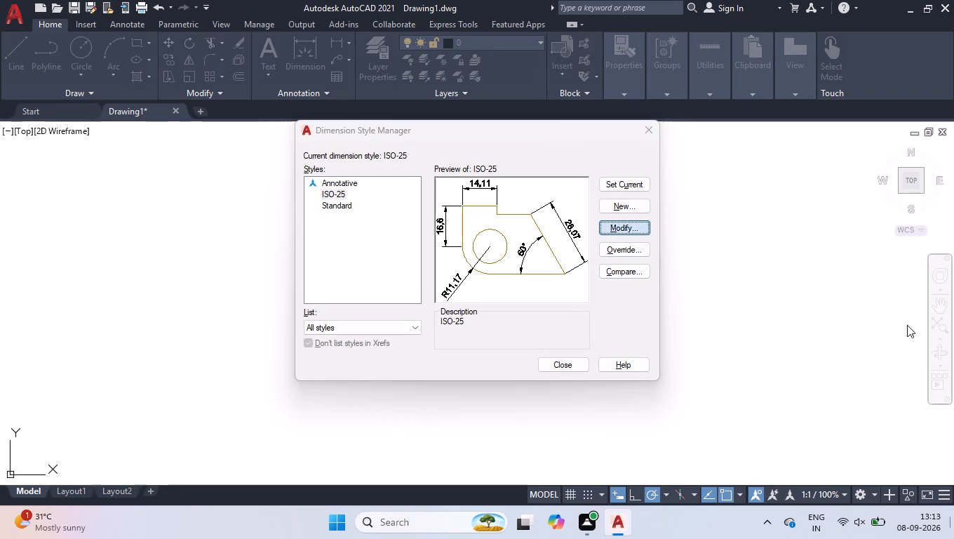
left_click_drag(514, 126, 357, 119)
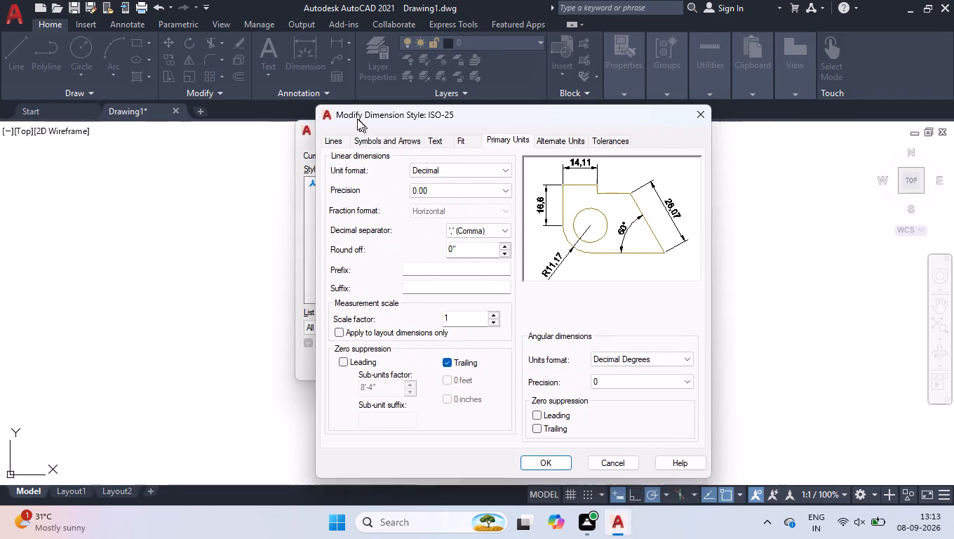
left_click_drag(357, 119, 349, 112)
left_click(317, 135)
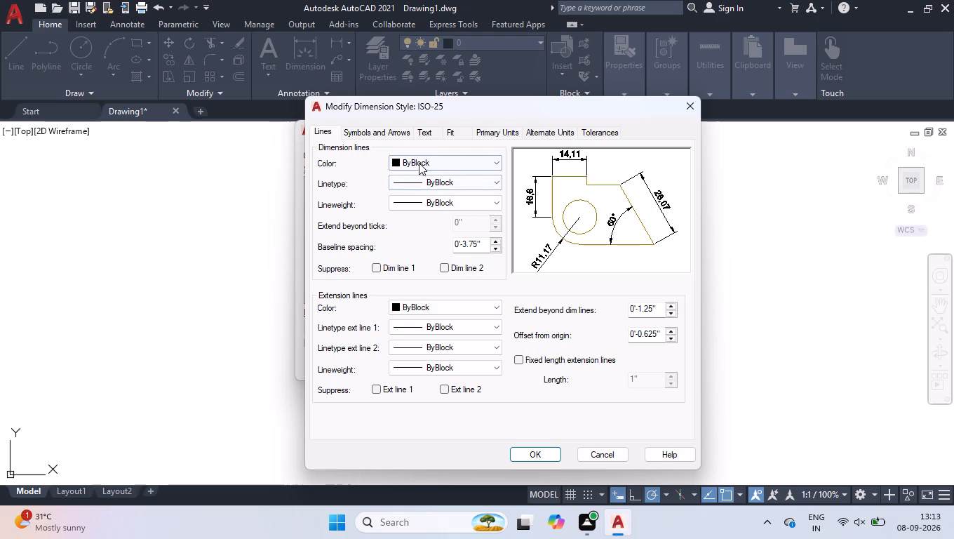
left_click_drag(659, 309, 390, 308)
key("1")
key("Return")
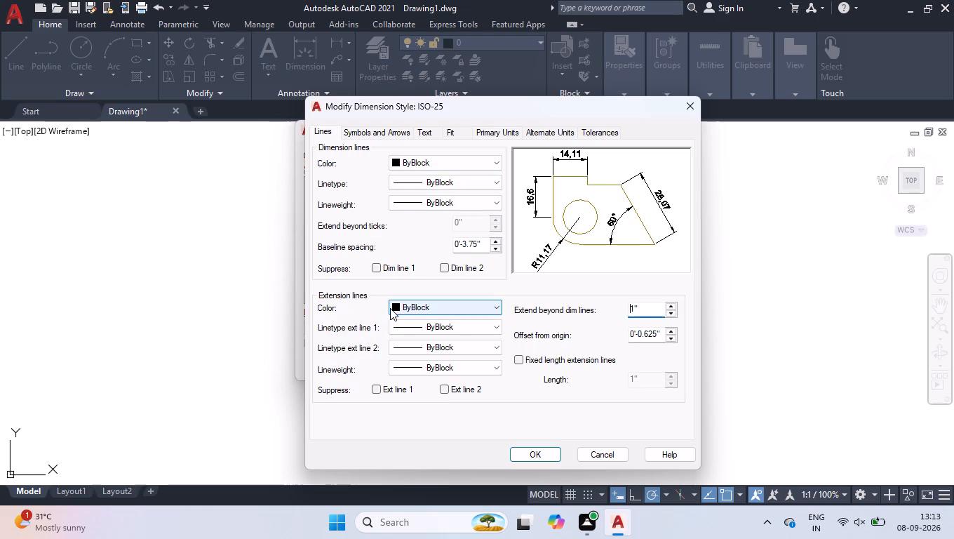
left_click_drag(661, 334, 645, 335)
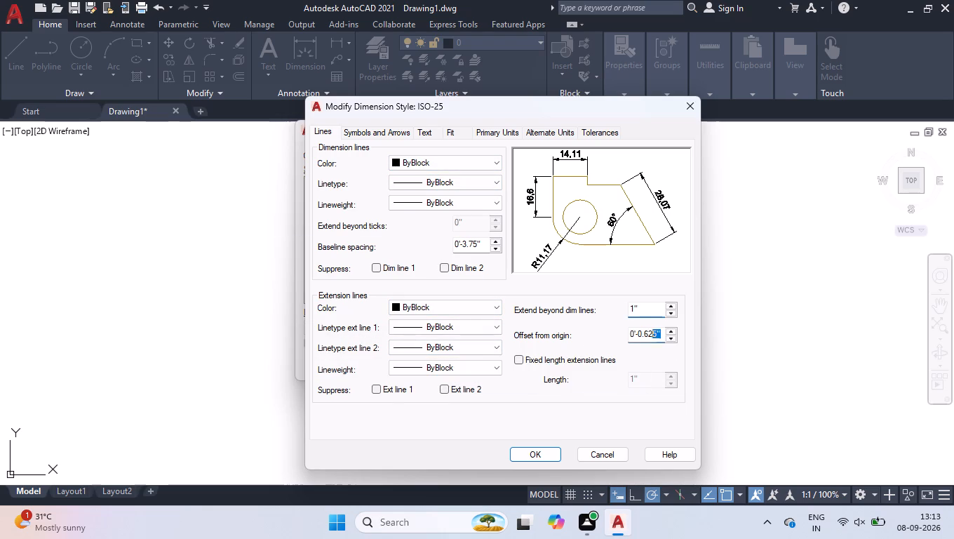
left_click_drag(645, 335, 557, 327)
key("1")
key("Return")
left_click(533, 361)
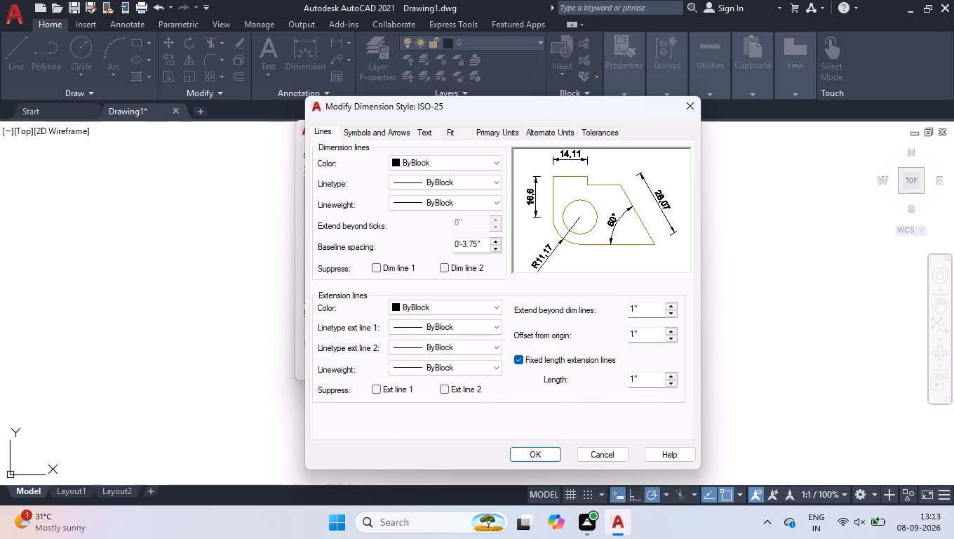
Set the ISO-25 dimension style's arrow size to 5".
left_click(363, 138)
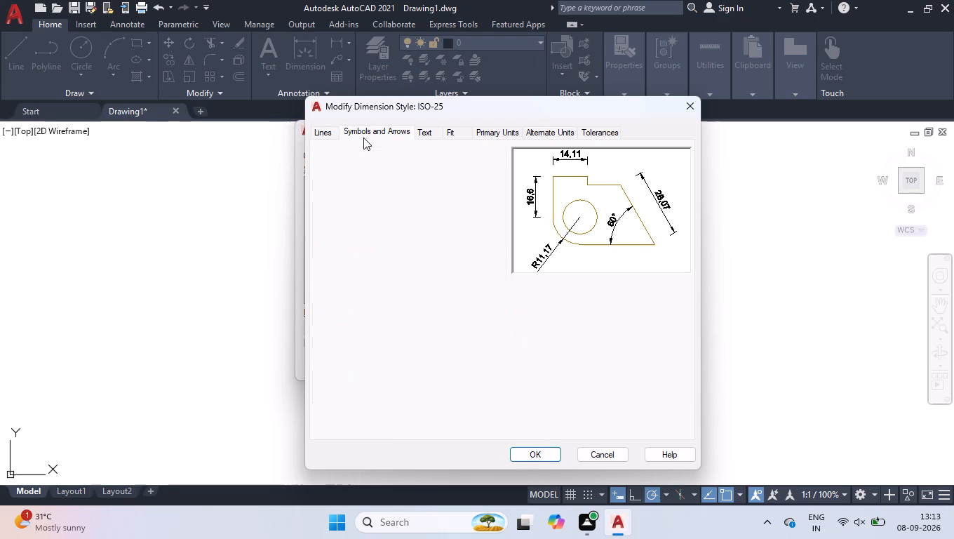
left_click_drag(342, 272, 188, 261)
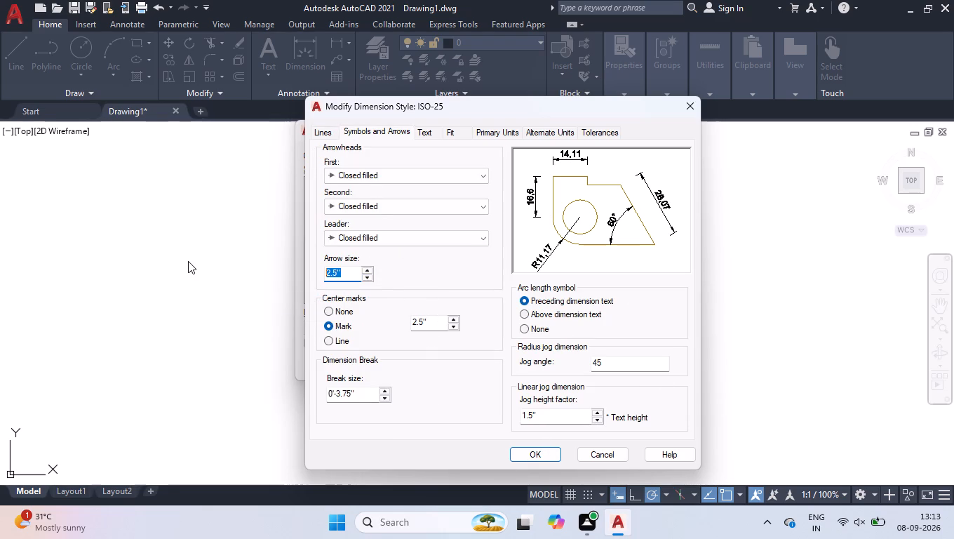
key("5")
key("Return")
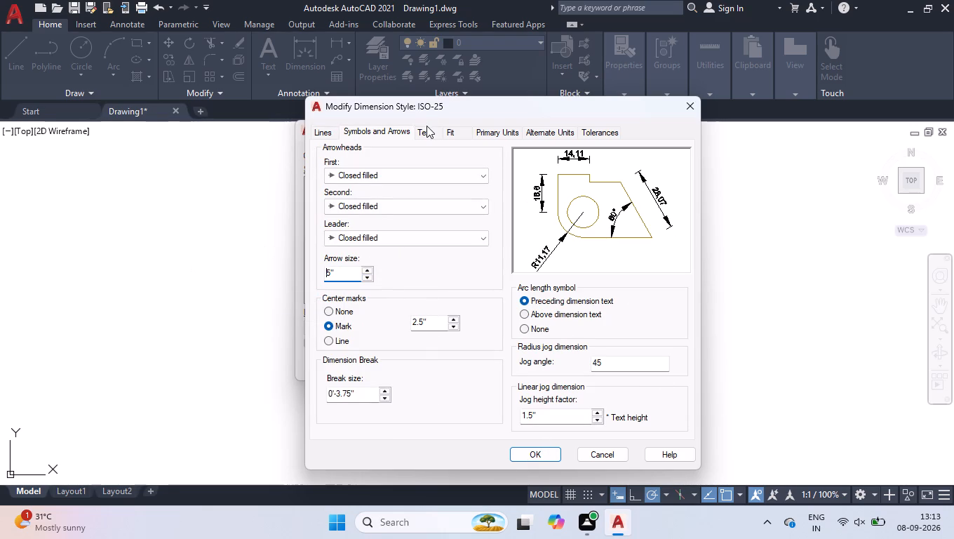
Set the ISO-25 dimension style's text height to 8".
left_click(426, 126)
left_click(426, 128)
left_click_drag(472, 234, 411, 220)
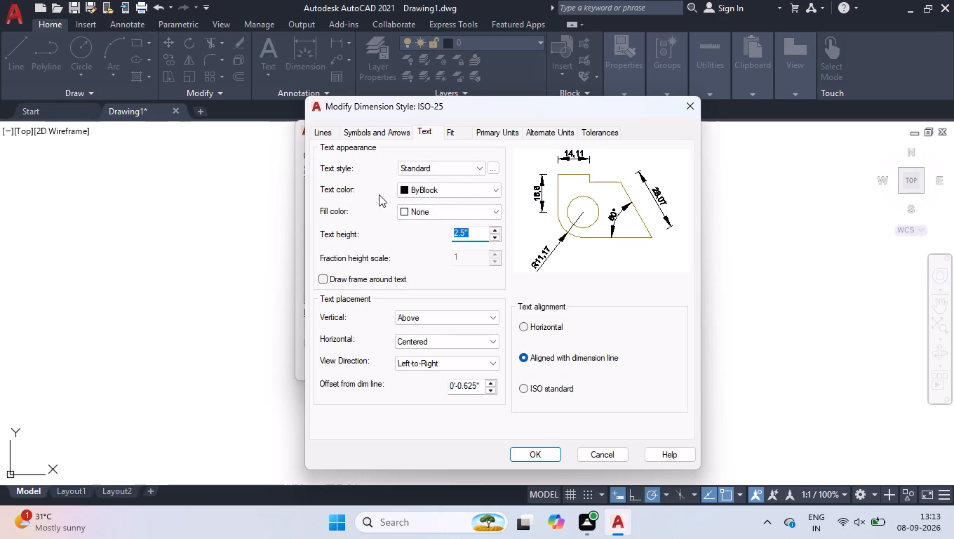
key("8")
key("Return")
Set the dimension style's primary units to Engineering with 0'-0.0" precision, then save the style and close the Dimension Style Manager.
left_click(501, 133)
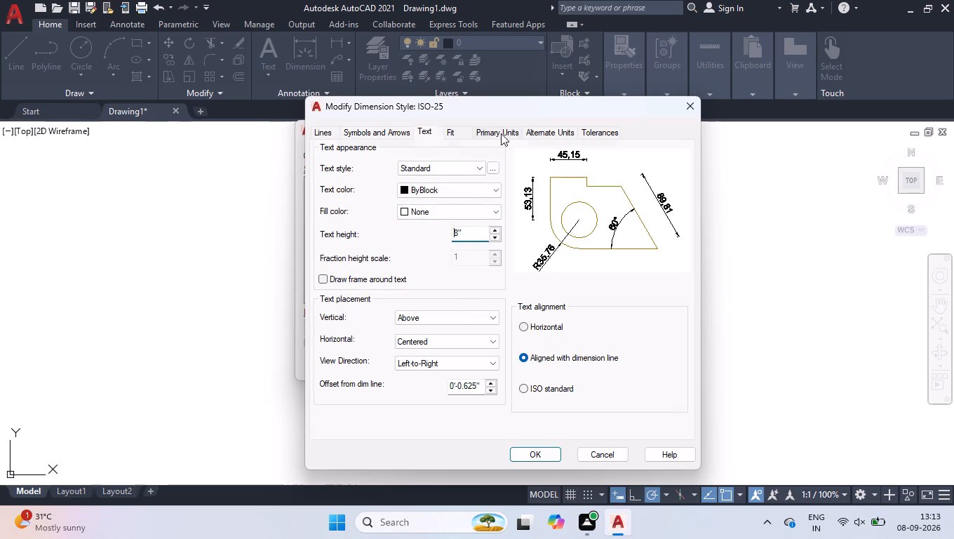
left_click(423, 168)
double_click(415, 192)
left_click(417, 186)
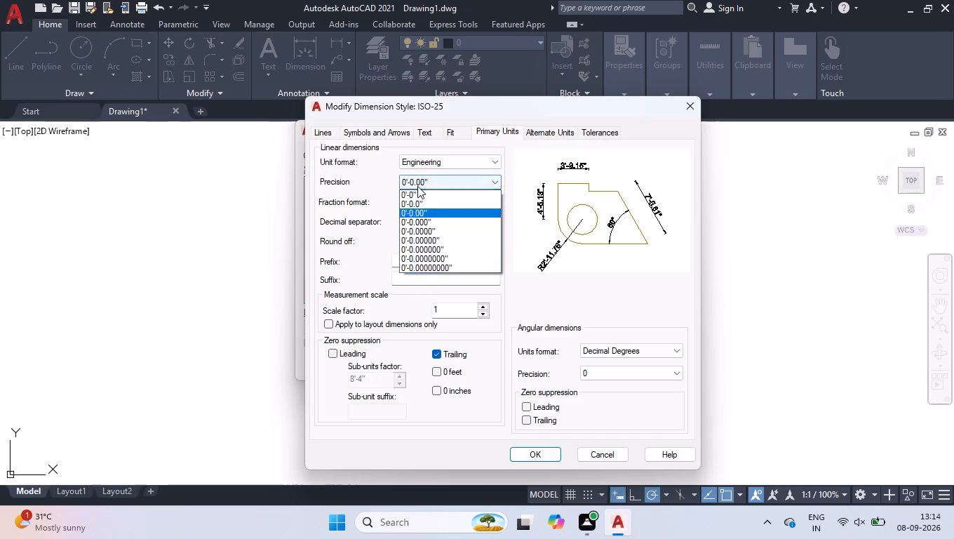
left_click(419, 201)
left_click(542, 461)
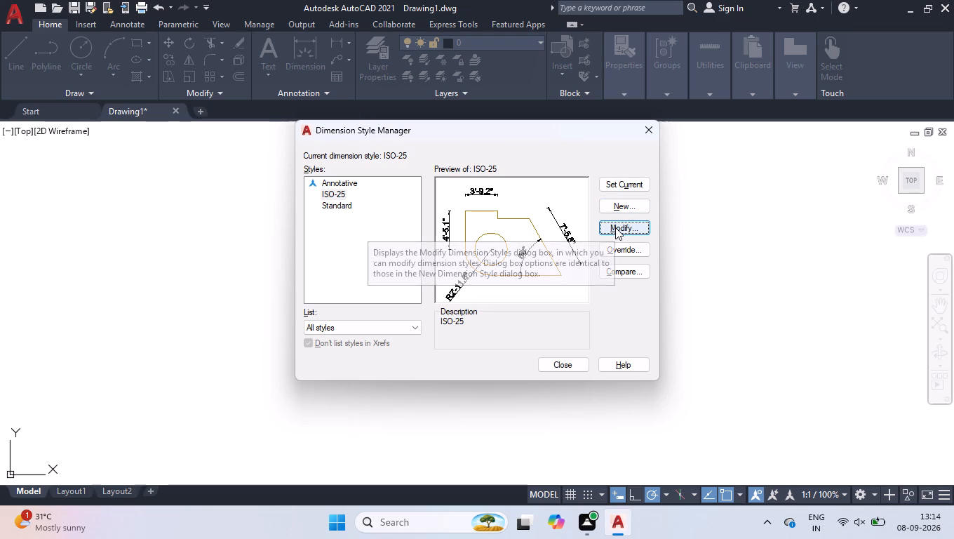
left_click(567, 366)
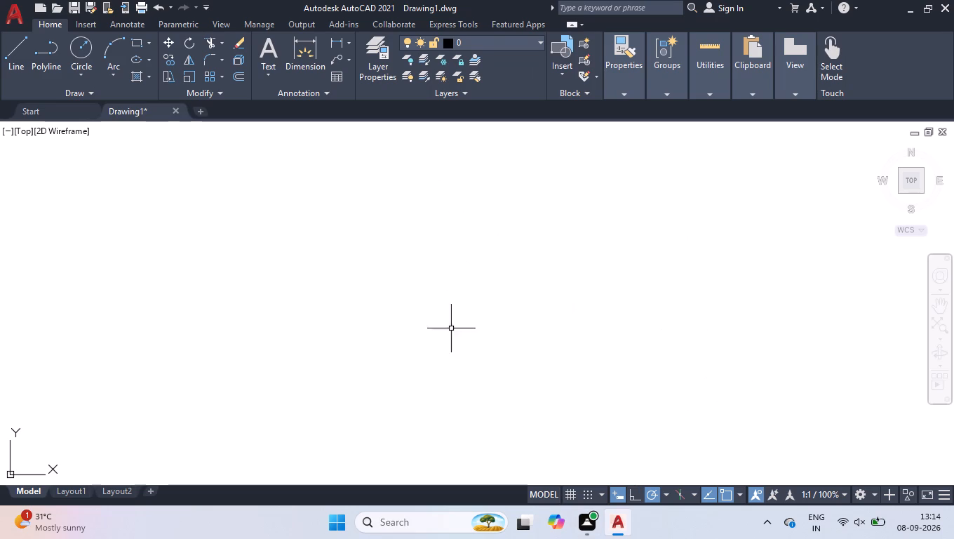
Draw a horizontal line 55'3" long in the lower part of the drawing area with Ortho mode on.
key("l")
key("Return")
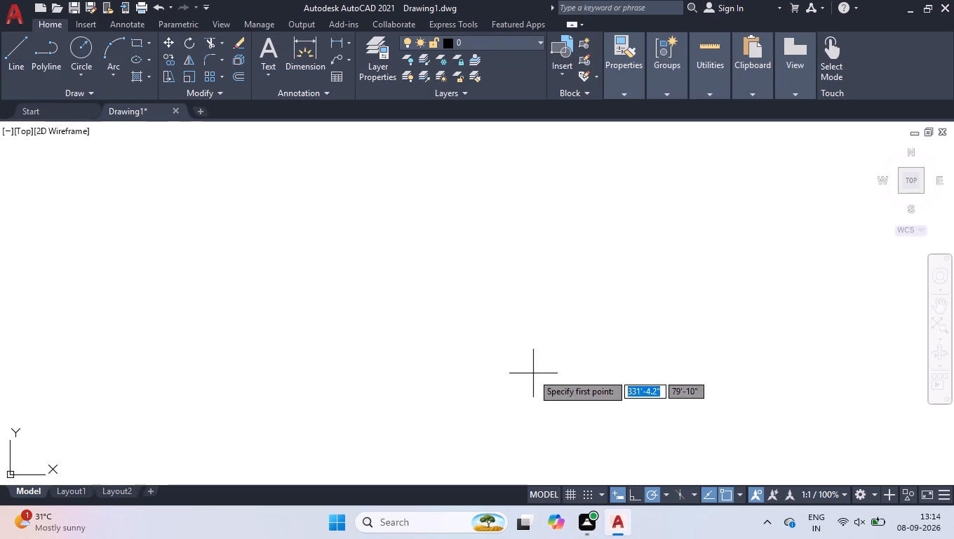
left_click(243, 426)
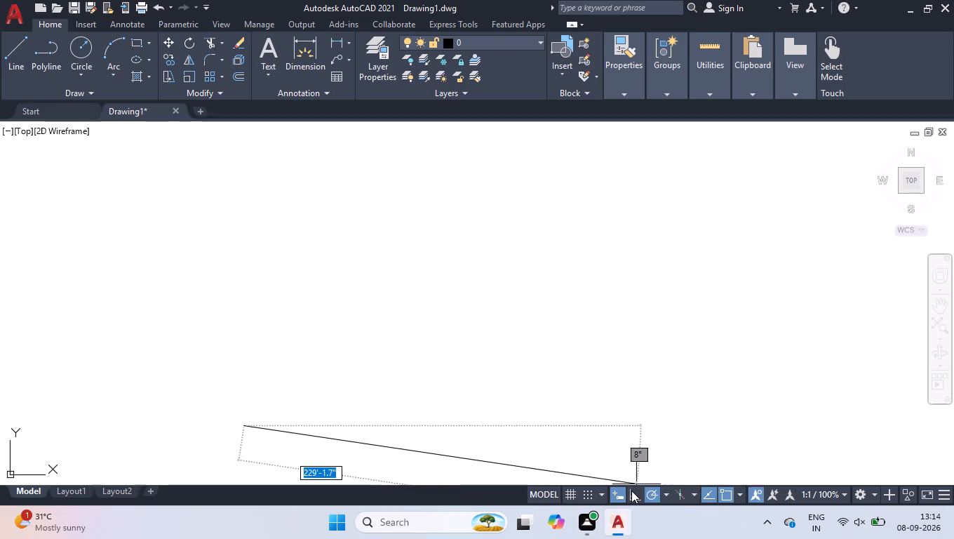
left_click(631, 495)
scroll(434, 437, "down", 1)
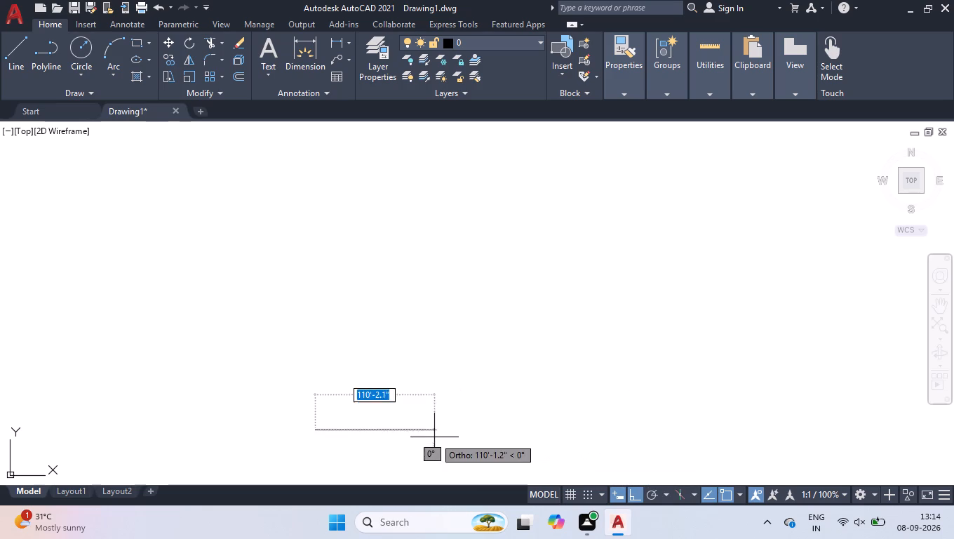
scroll(546, 425, "up", 1)
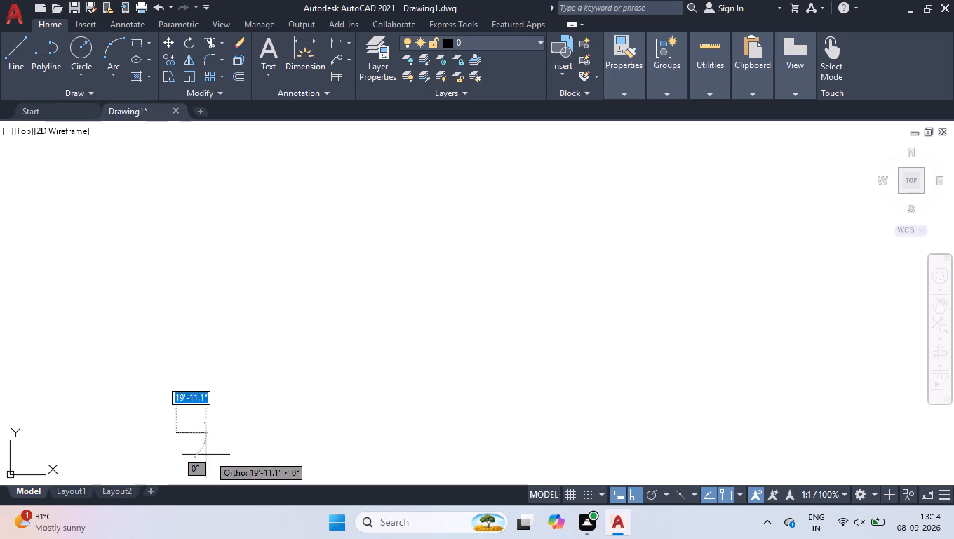
scroll(196, 455, "up", 1)
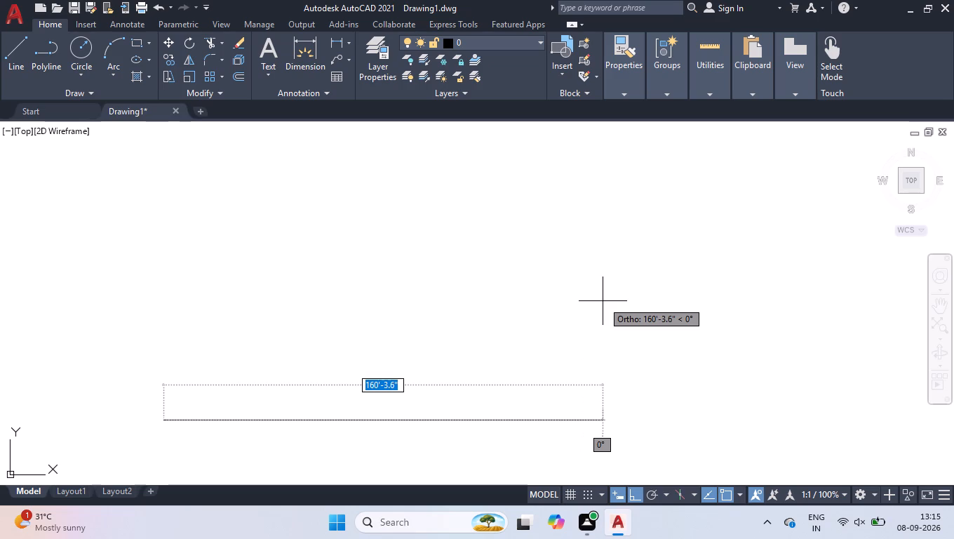
type("55")
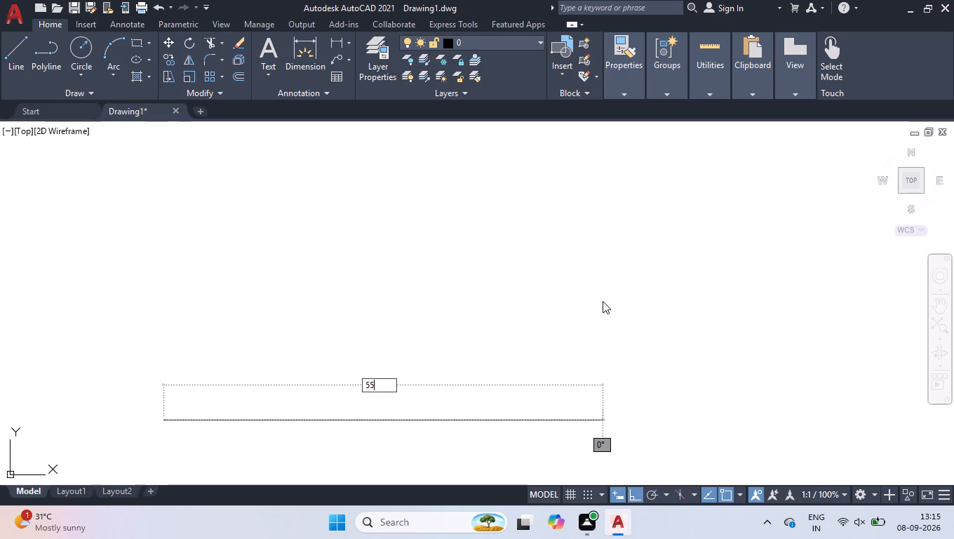
key("apostrophe")
key("3")
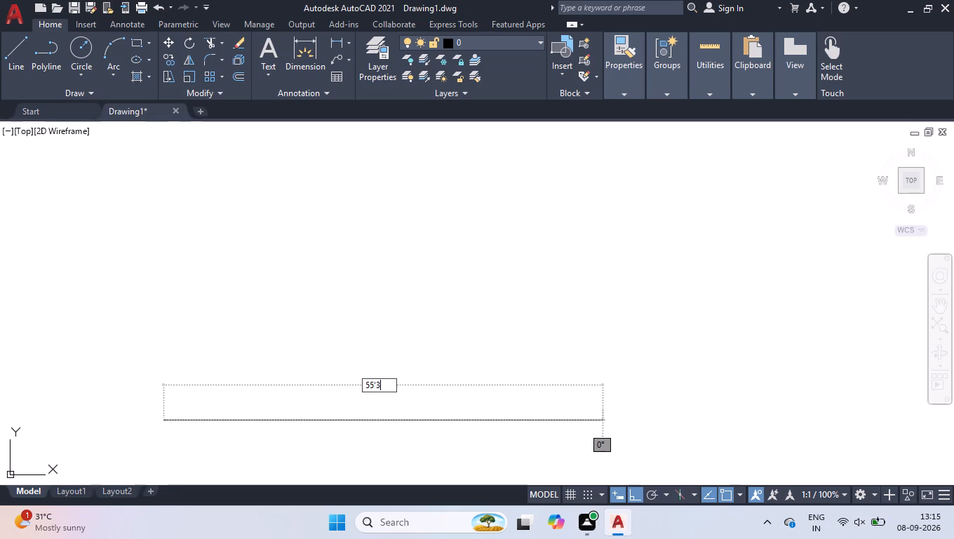
key("Return")
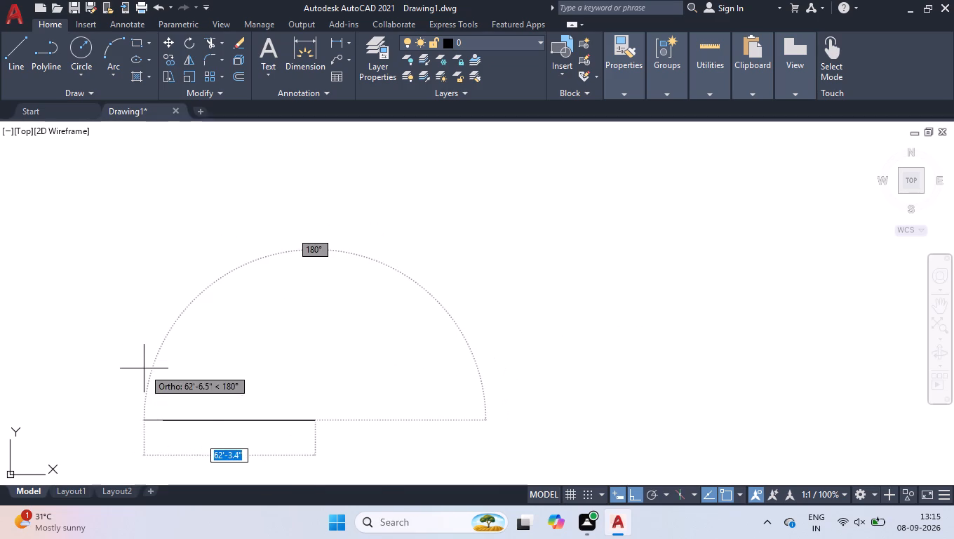
Draw a 45' vertical line upward from the right end of the base line.
scroll(152, 430, "up", 2)
scroll(434, 237, "down", 2)
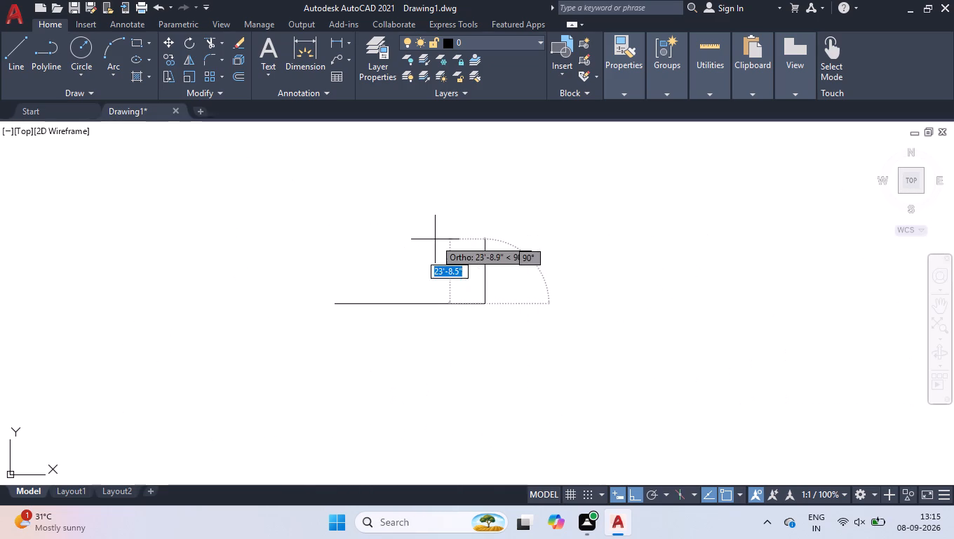
scroll(443, 178, "up", 2)
scroll(443, 178, "down", 1)
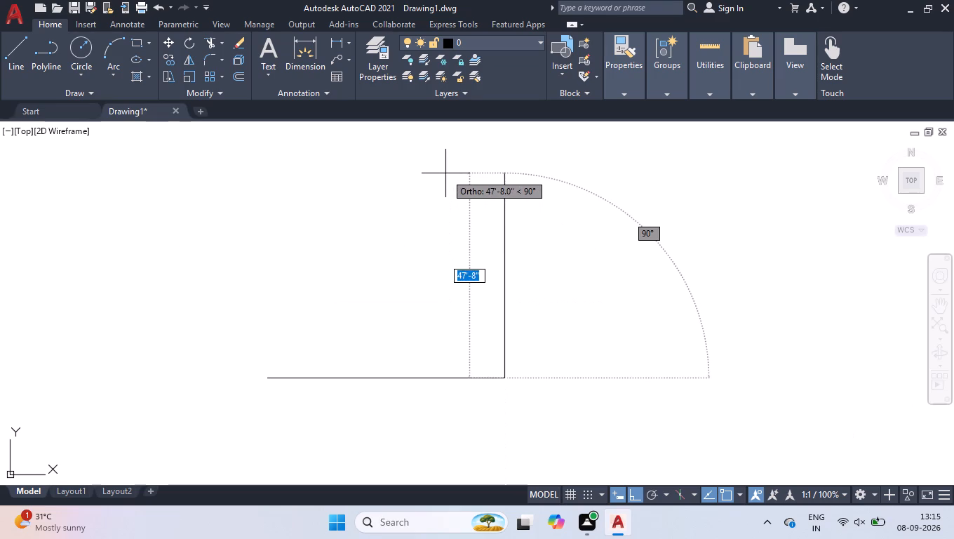
type("45")
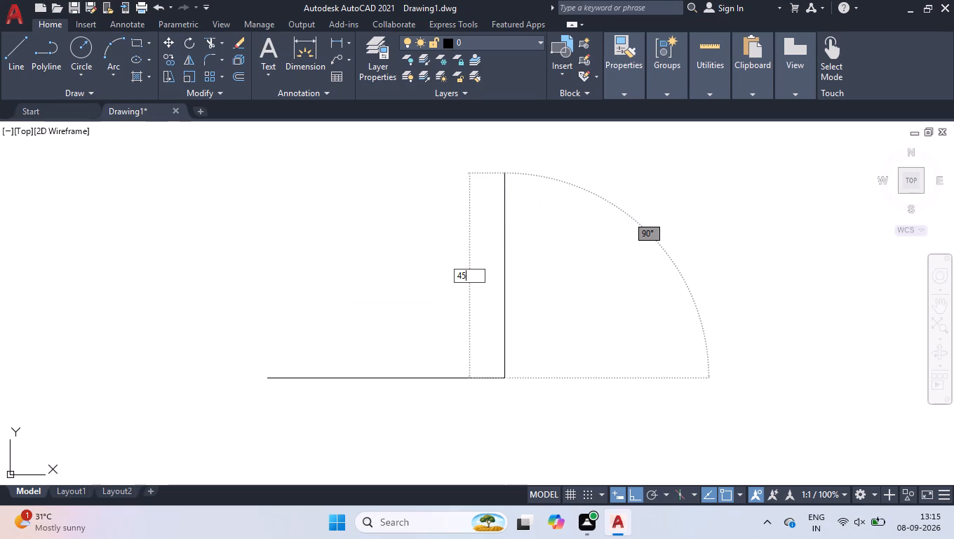
key("apostrophe")
key("Return")
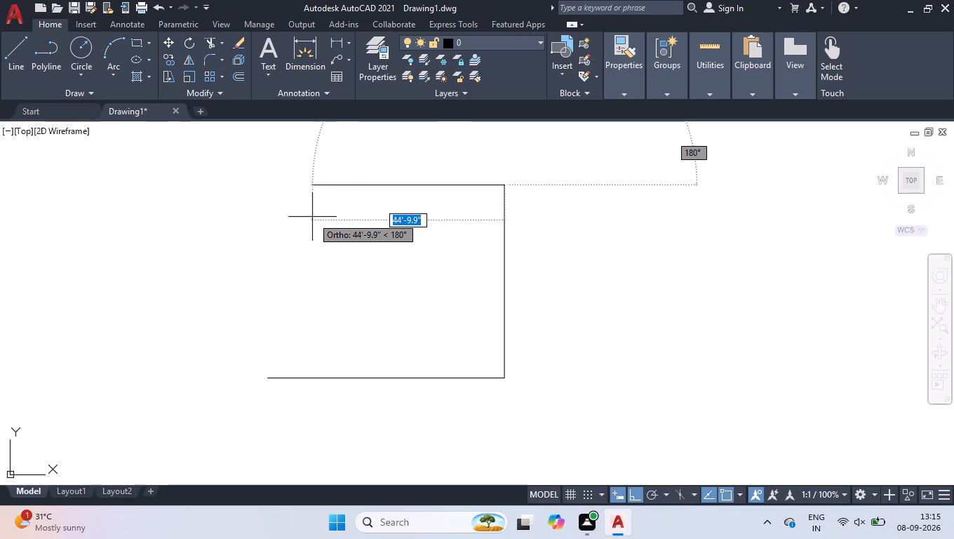
Draw a 55'3" top line leftward, and close the outline back to the start of the base line.
key("4")
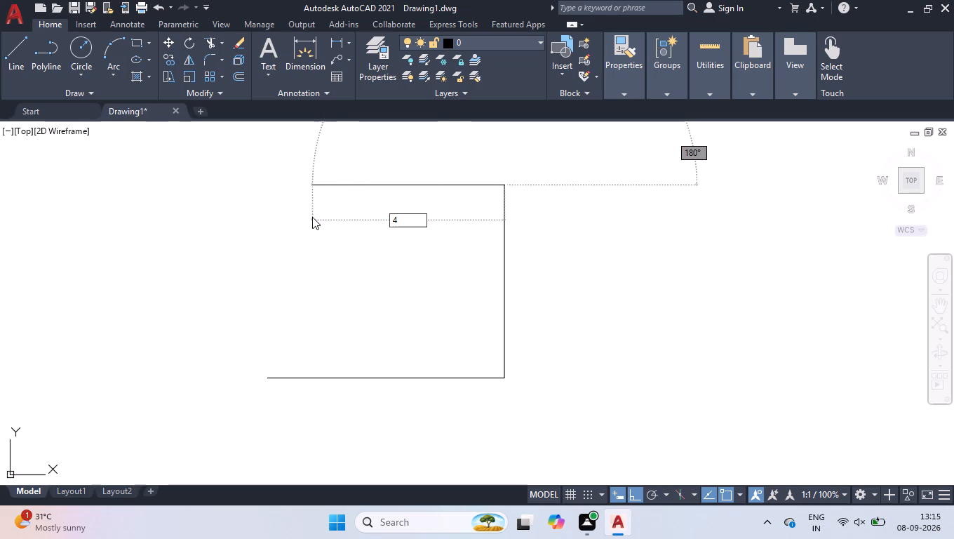
key("BackSpace")
key("5")
key("5")
key("apostrophe")
key("4")
key("BackSpace")
key("3")
key("Return")
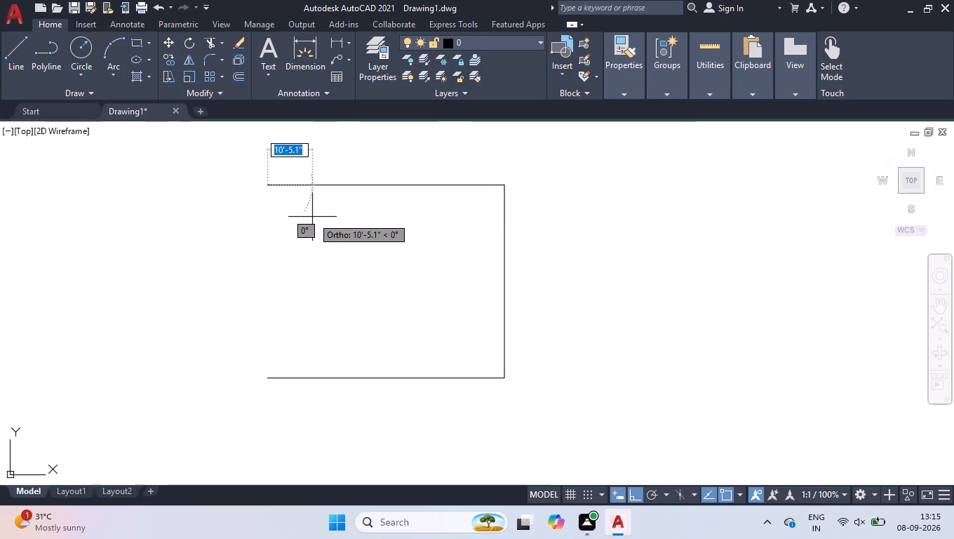
key("c")
key("Return")
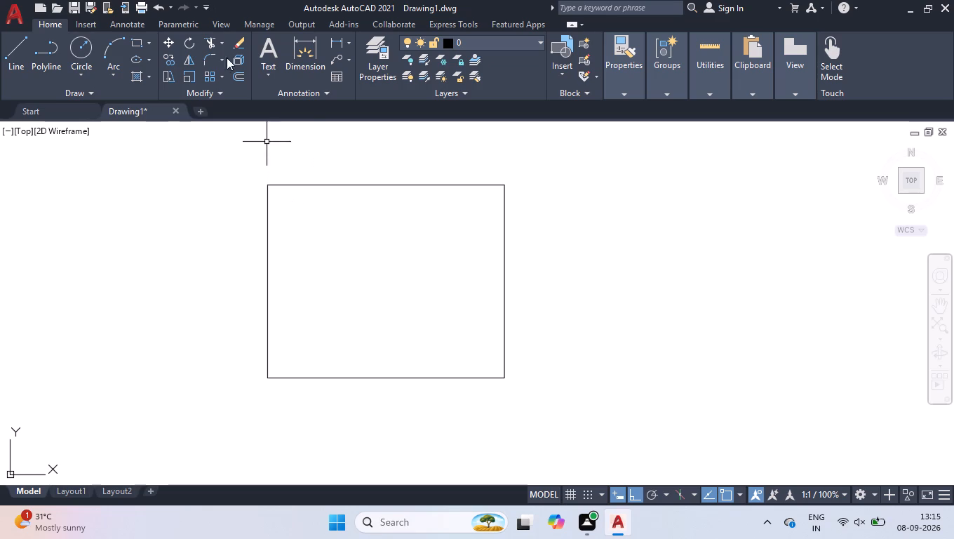
Join the four outline lines into a single polyline.
left_click(559, 167)
left_click(236, 417)
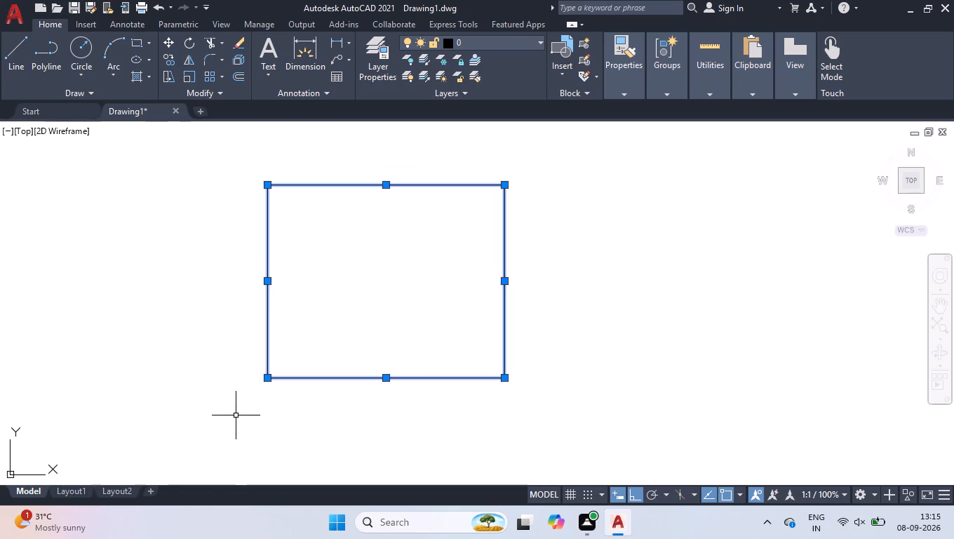
key("j")
key("Return")
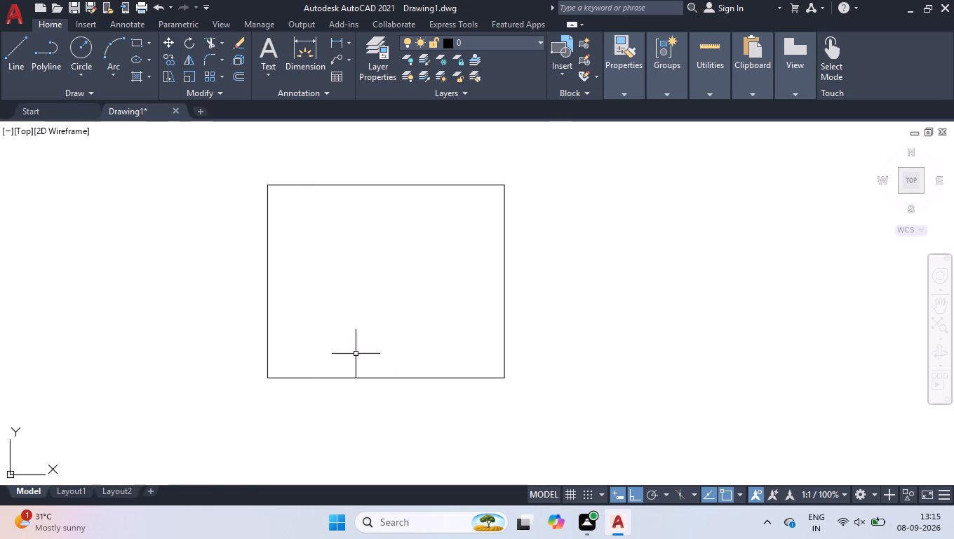
Offset the rectangular outline 9" inward to form the outer wall thickness.
left_click_drag(518, 194, 516, 201)
left_click(452, 251)
type("off")
key("Return")
key("9")
key("Return")
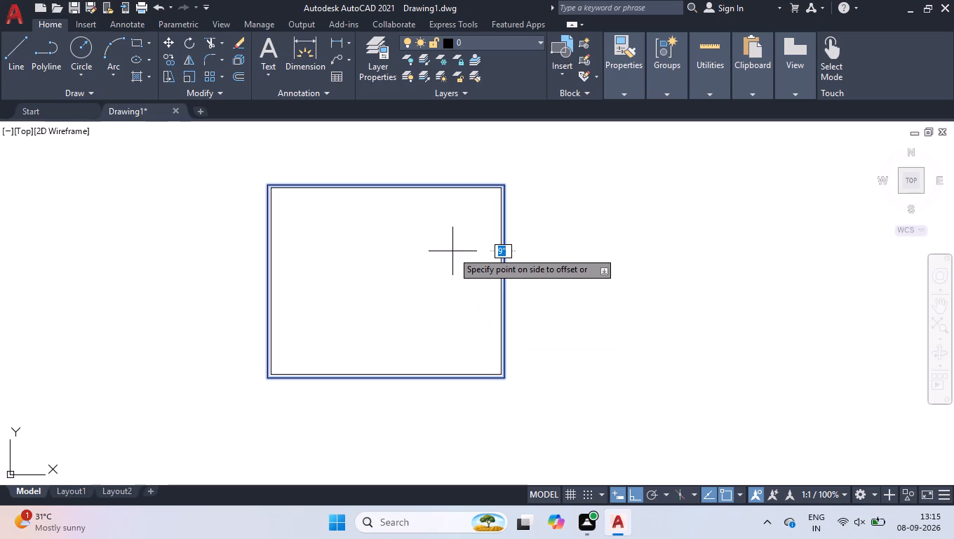
left_click(438, 247)
key("Return")
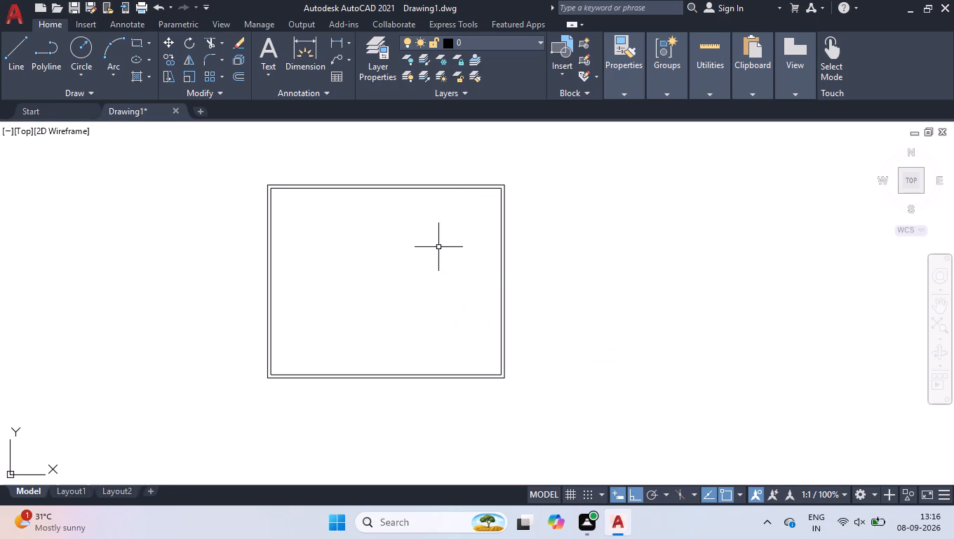
Explode both the outer and inner rectangles into separate lines.
left_click_drag(515, 153, 503, 164)
left_click(372, 244)
type("explo")
key("Return")
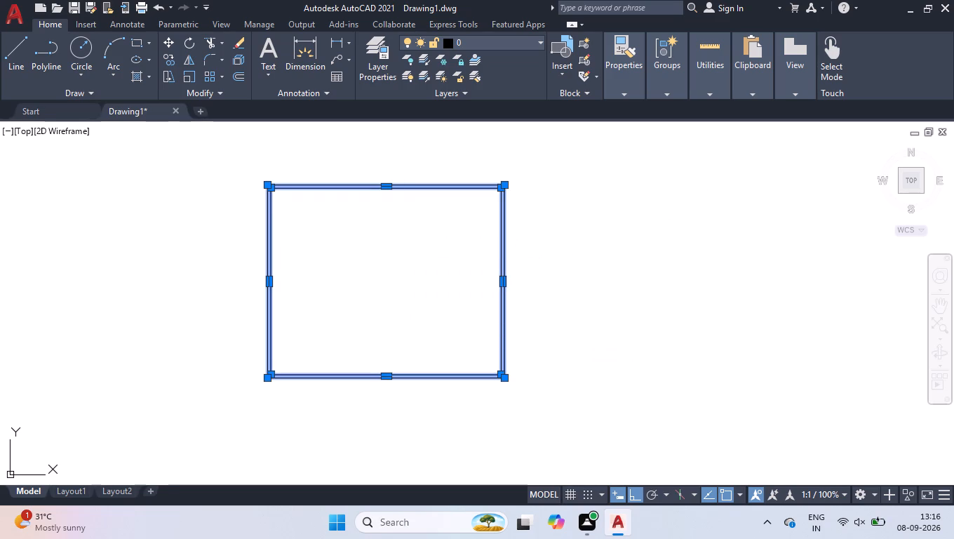
left_click(908, 180)
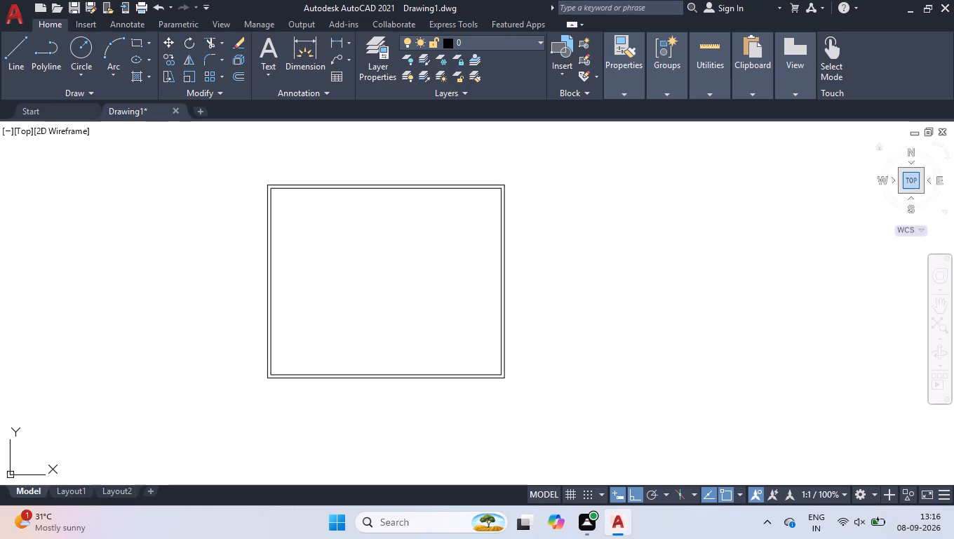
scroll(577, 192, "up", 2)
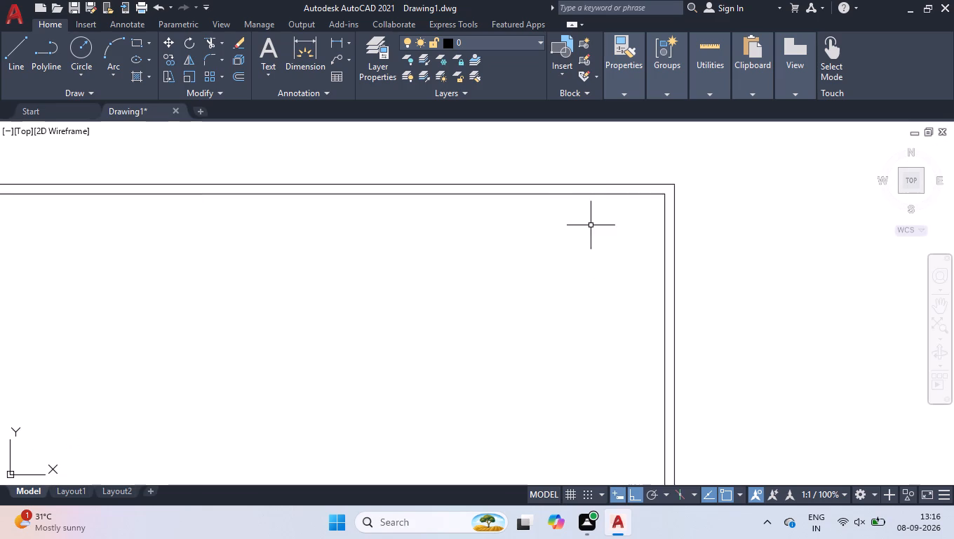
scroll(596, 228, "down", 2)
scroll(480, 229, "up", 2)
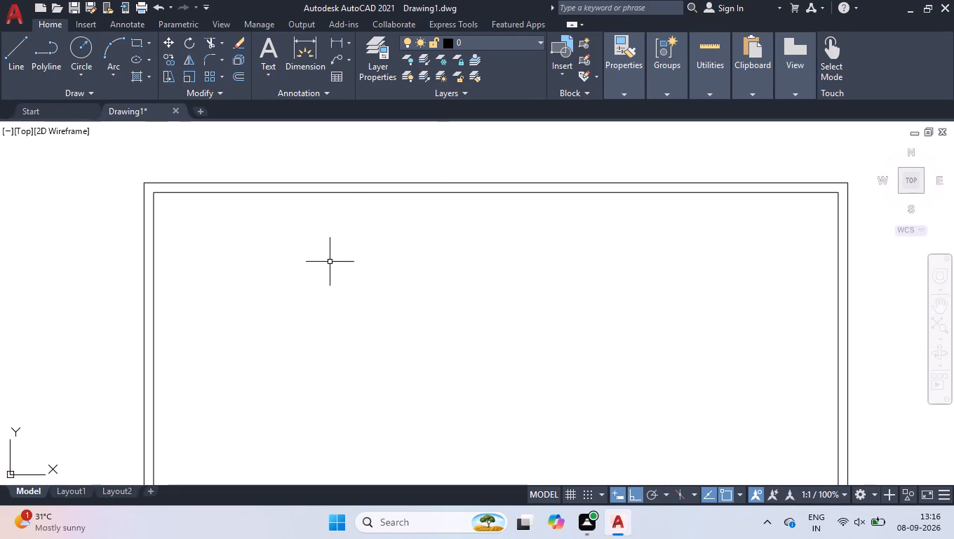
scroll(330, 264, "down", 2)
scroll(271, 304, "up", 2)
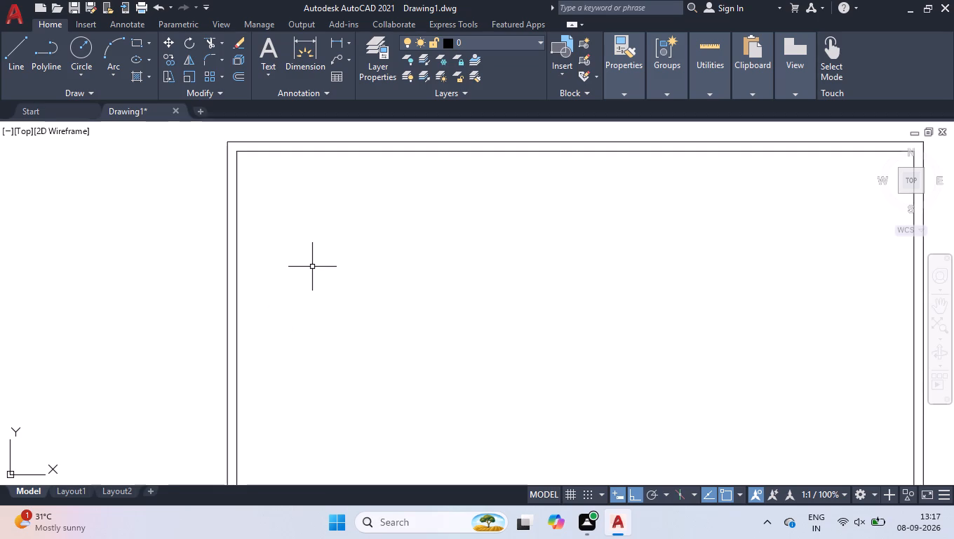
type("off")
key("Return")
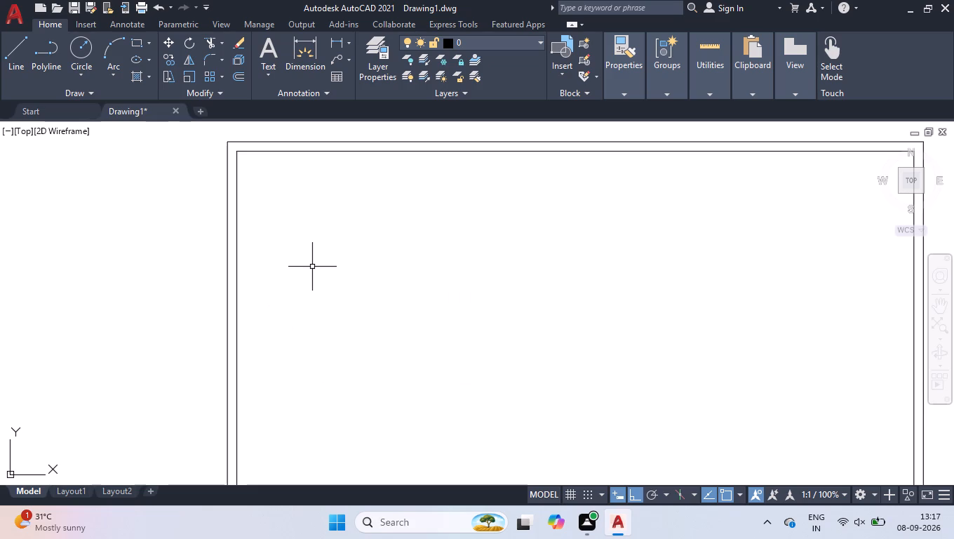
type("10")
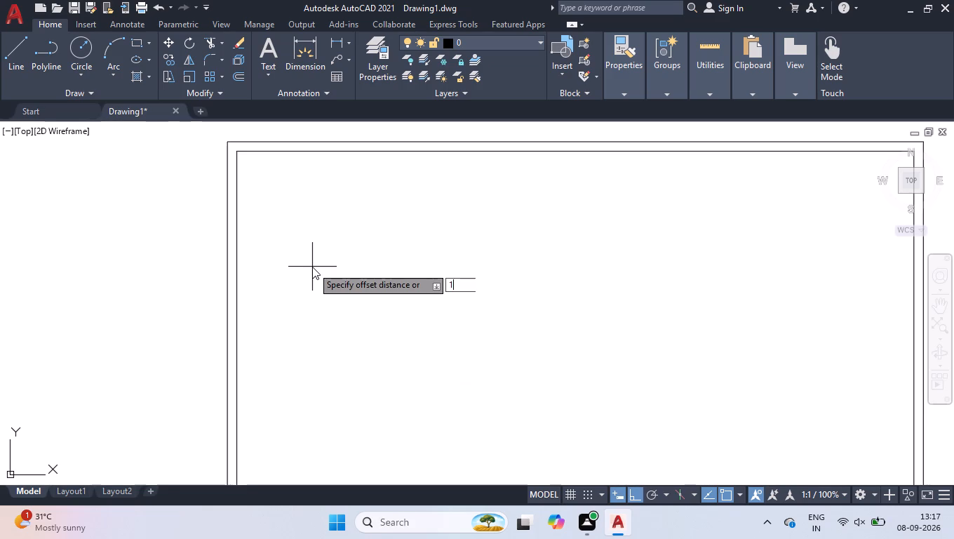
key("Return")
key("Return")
Use Offset to add a 6" thick vertical partition 10' to the right of the left wall's inner face.
key("Return")
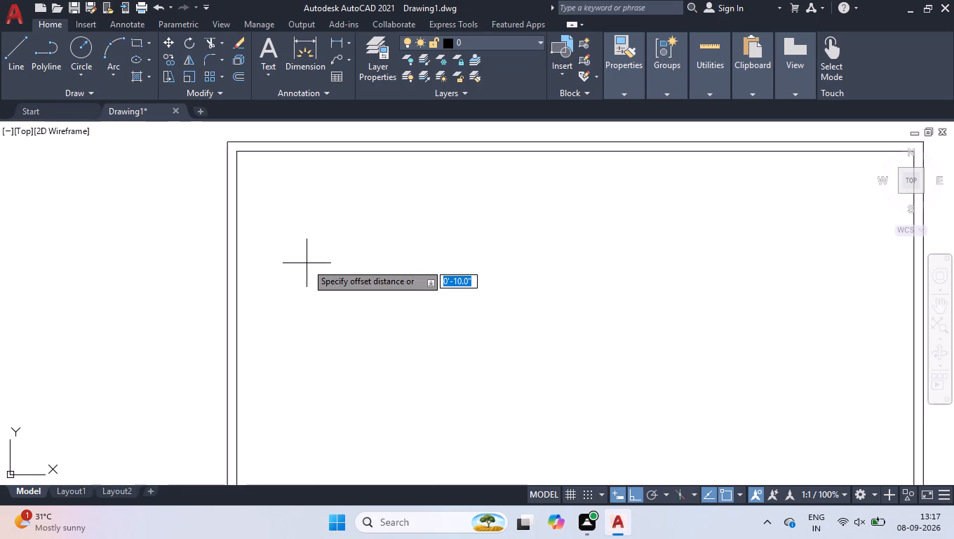
type("10'")
key("Return")
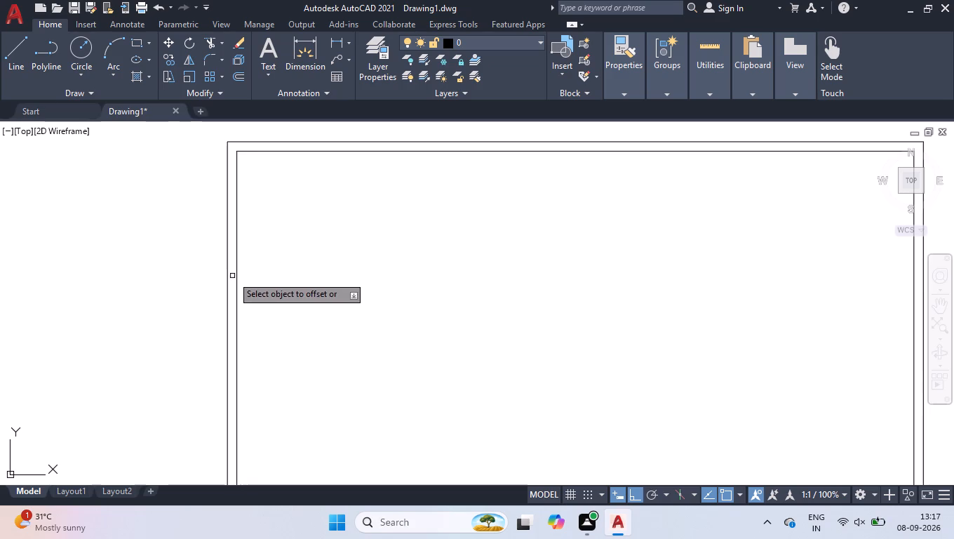
double_click(238, 281)
left_click(337, 290)
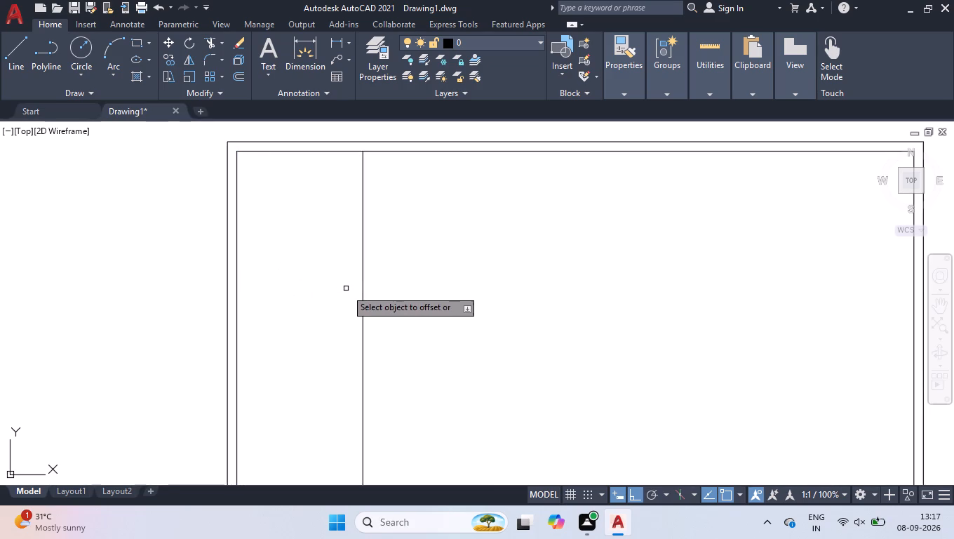
left_click(364, 293)
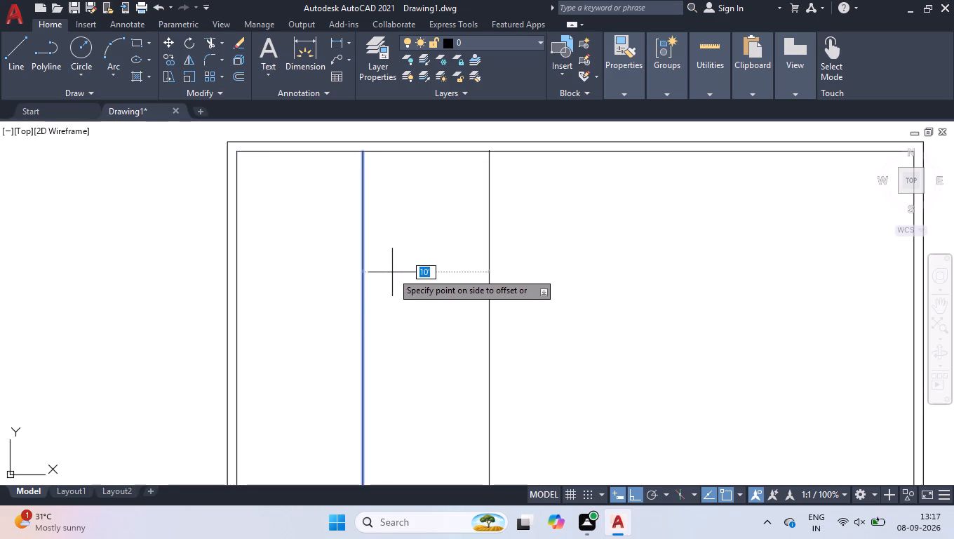
key("6")
key("Return")
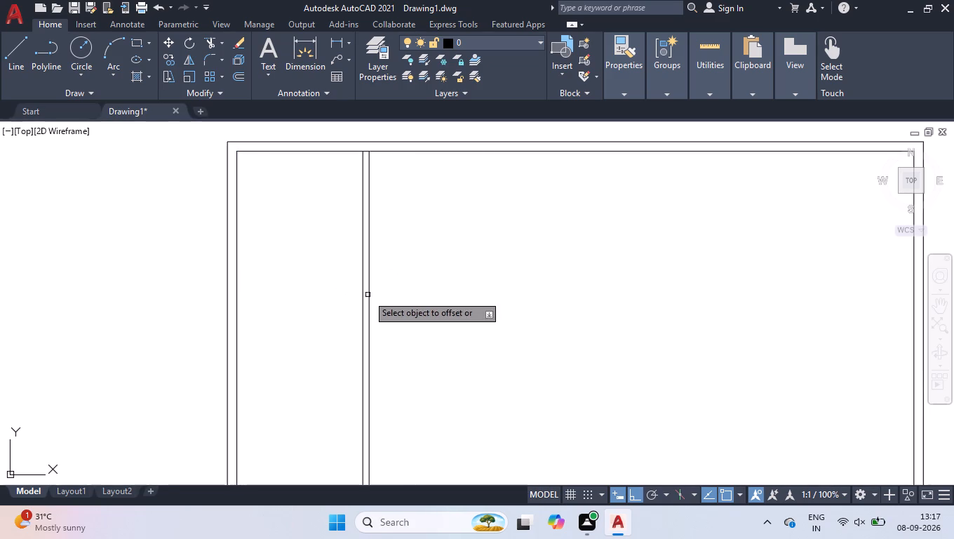
Offset a second 6" thick vertical partition 10' to the right of the first partition.
left_click(370, 300)
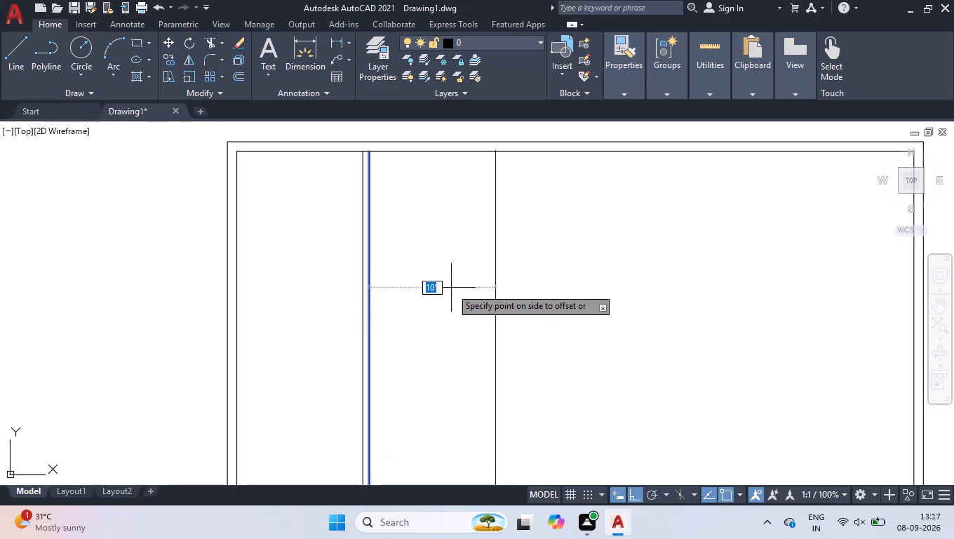
left_click(458, 295)
left_click(496, 331)
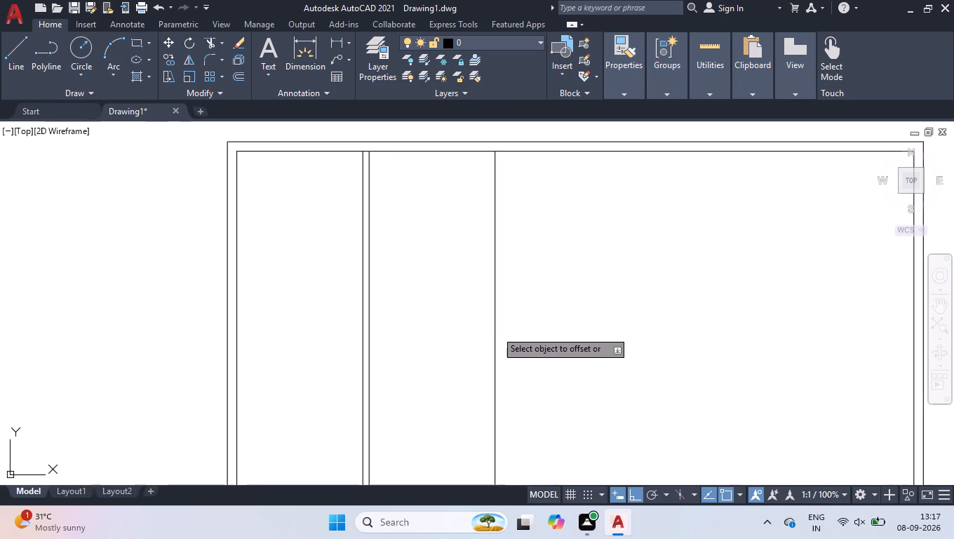
key("6")
key("Return")
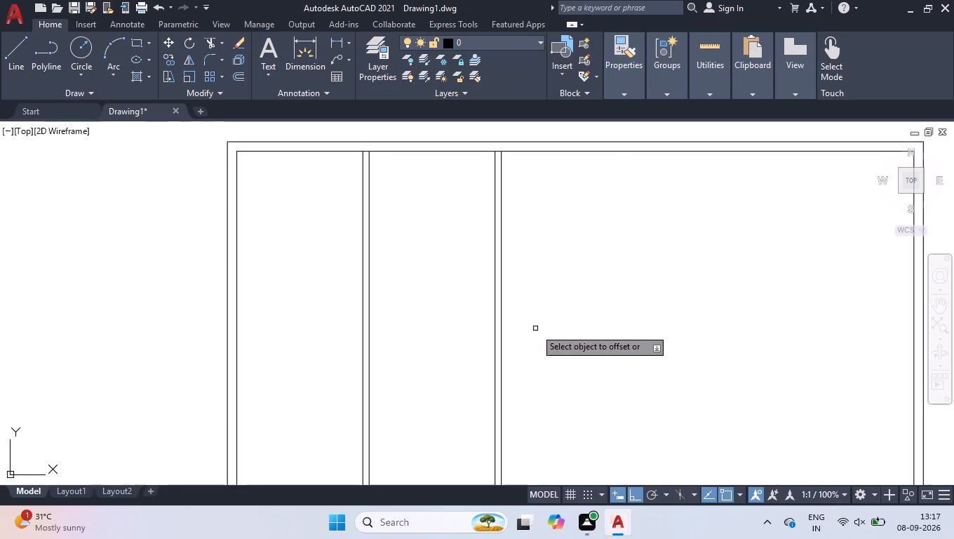
Offset a 9" thick vertical wall 5'6" to the right of the second partition.
scroll(516, 354, "down", 2)
scroll(526, 350, "up", 2)
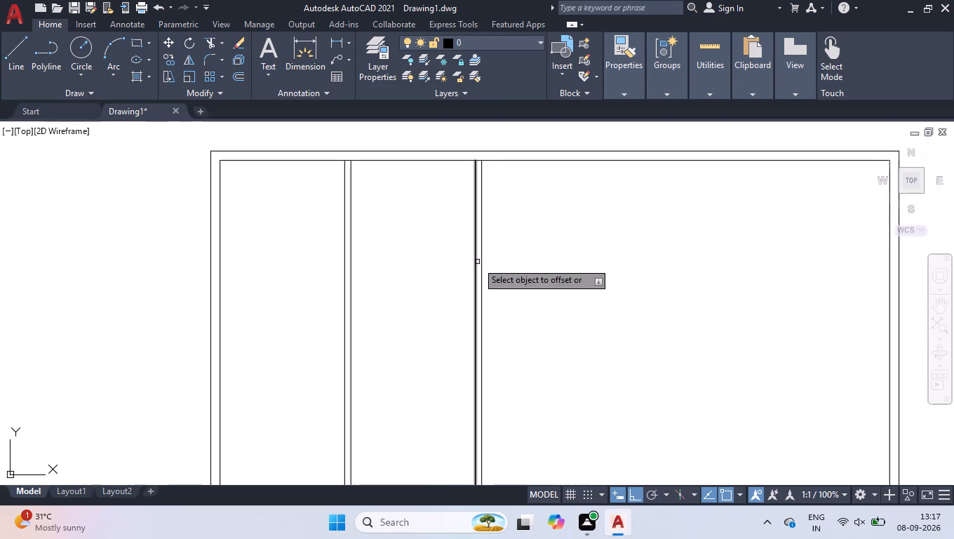
double_click(482, 259)
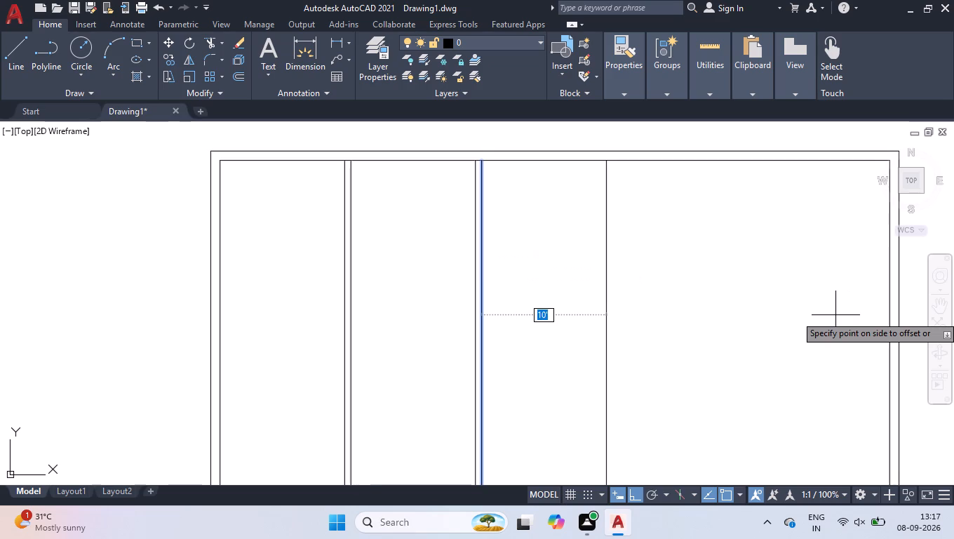
type("5'6")
key("Return")
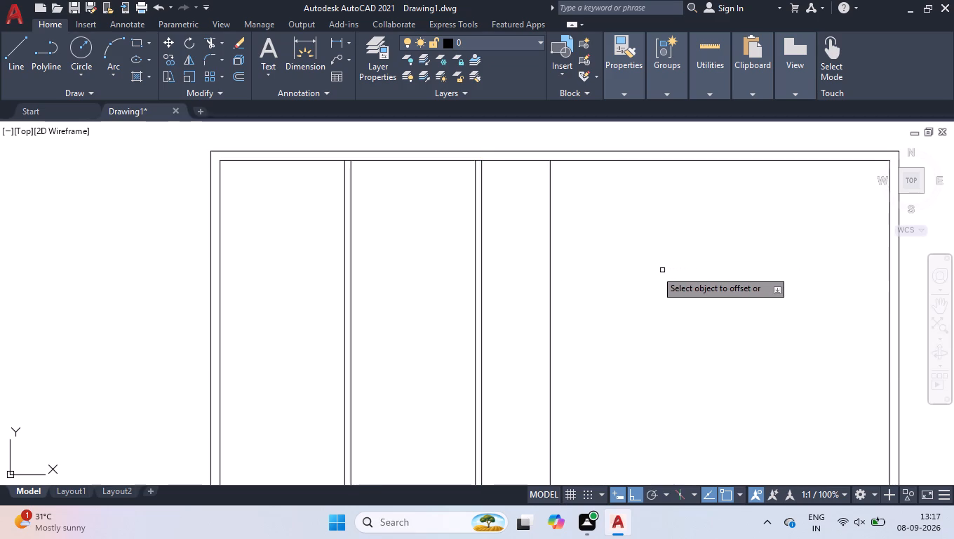
double_click(552, 290)
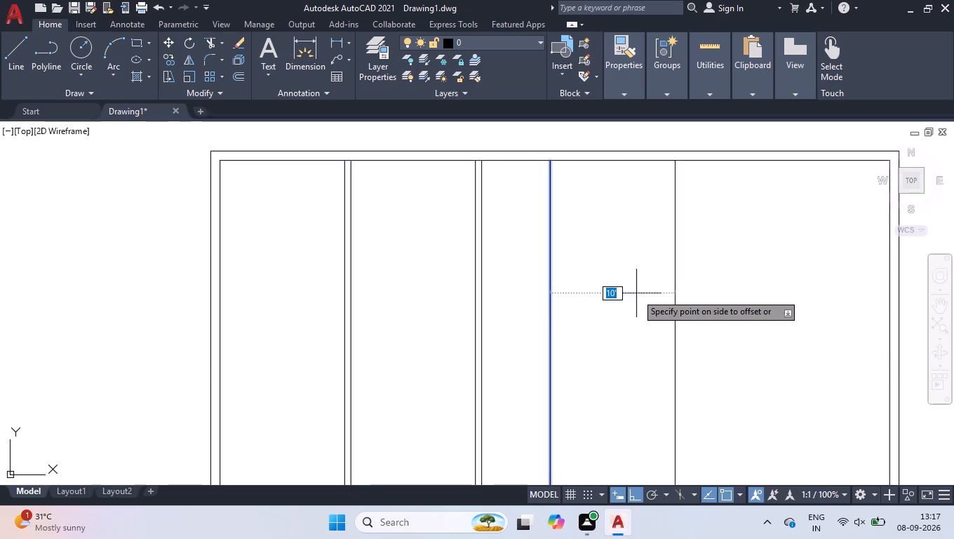
key("9")
key("Return")
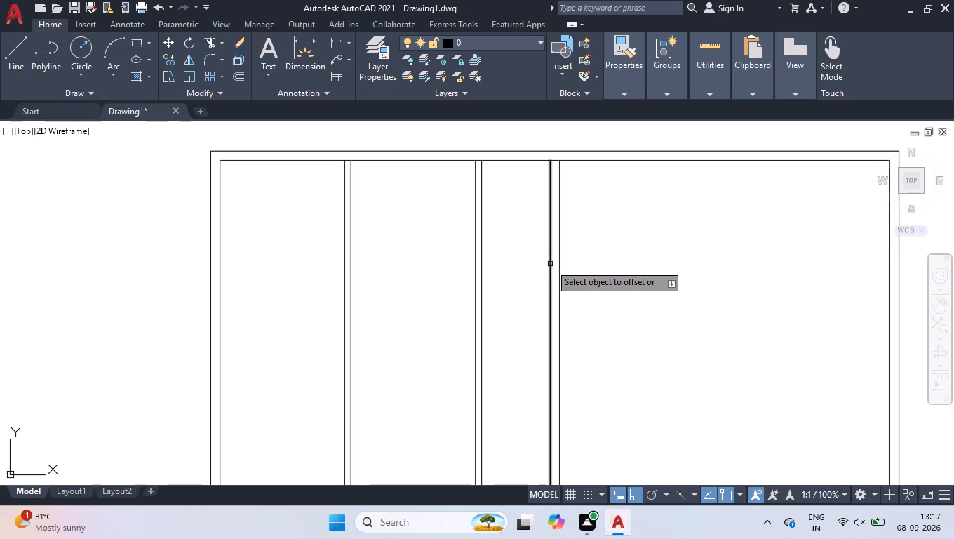
Offset a 6" thick vertical partition 5'6" to the right of the 9" thick interior wall.
left_click(559, 276)
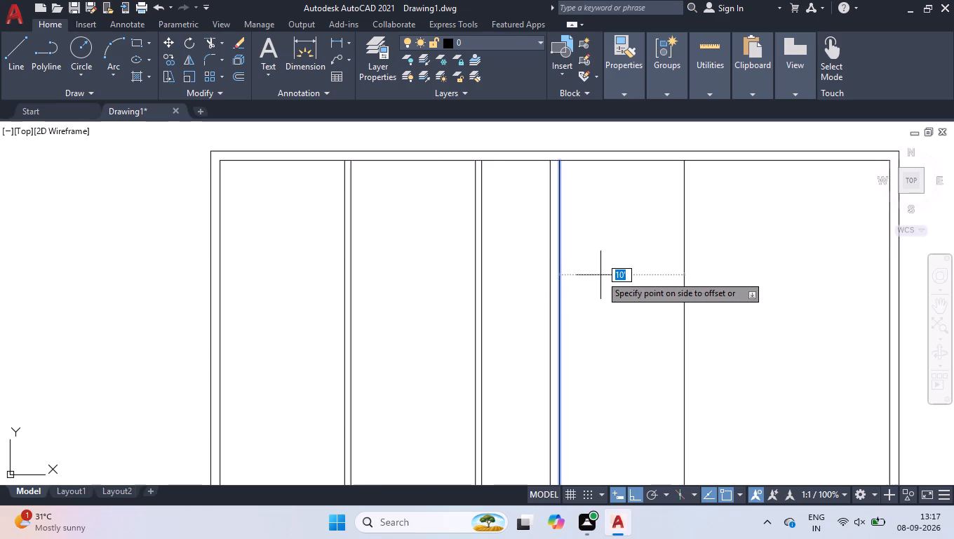
key("5")
type("'6")
key("Return")
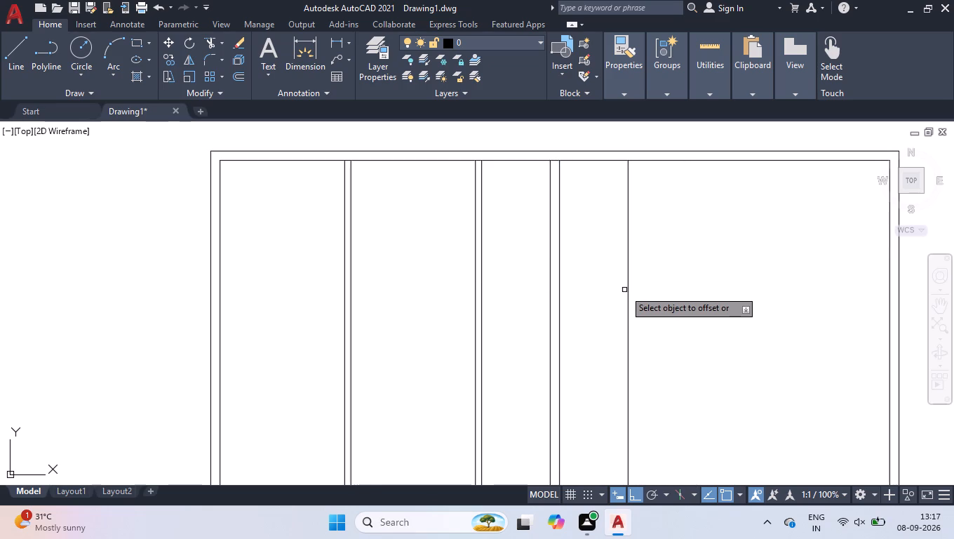
left_click(629, 288)
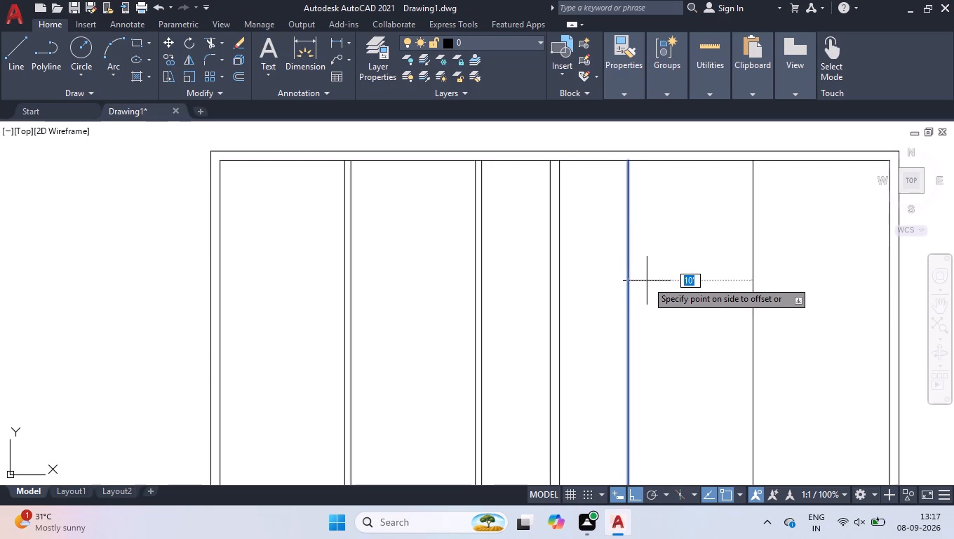
key("6")
key("Return")
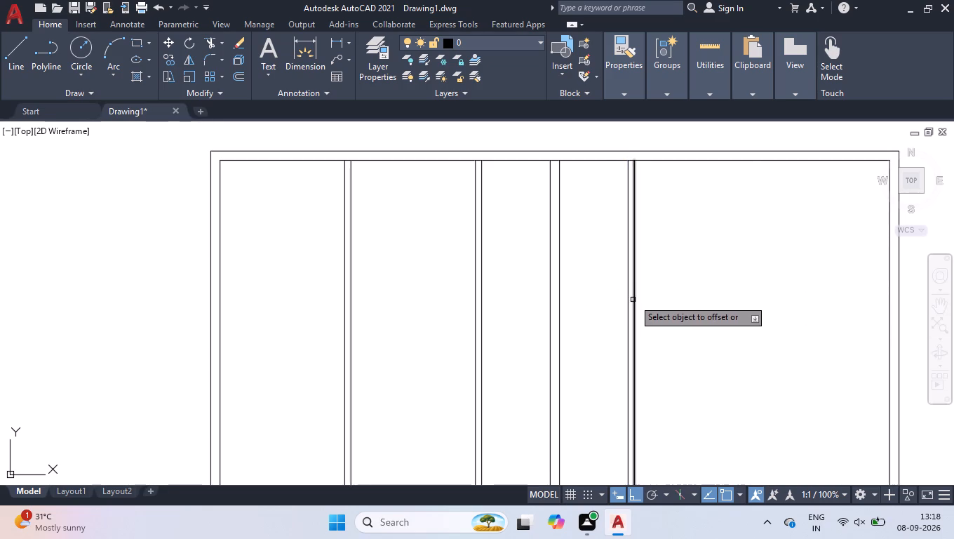
Offset another 6" thick vertical partition 10' to the right of the partition just added.
left_click(633, 297)
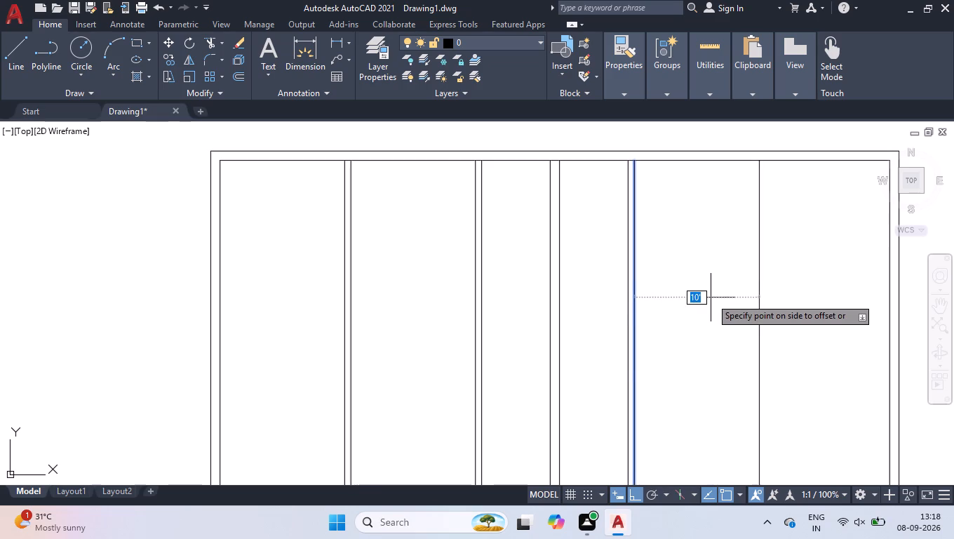
left_click(776, 366)
scroll(710, 295, "down", 2)
scroll(766, 305, "up", 1)
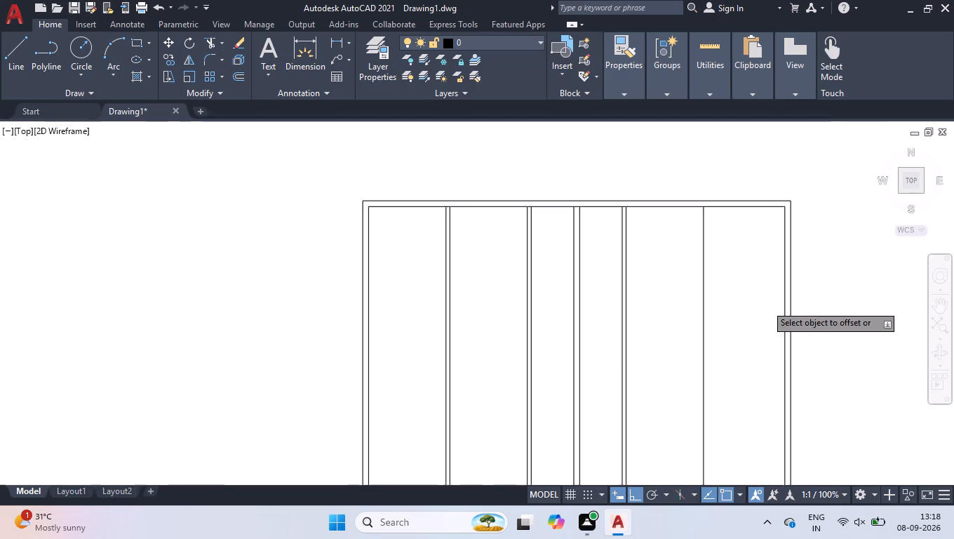
scroll(766, 305, "up", 1)
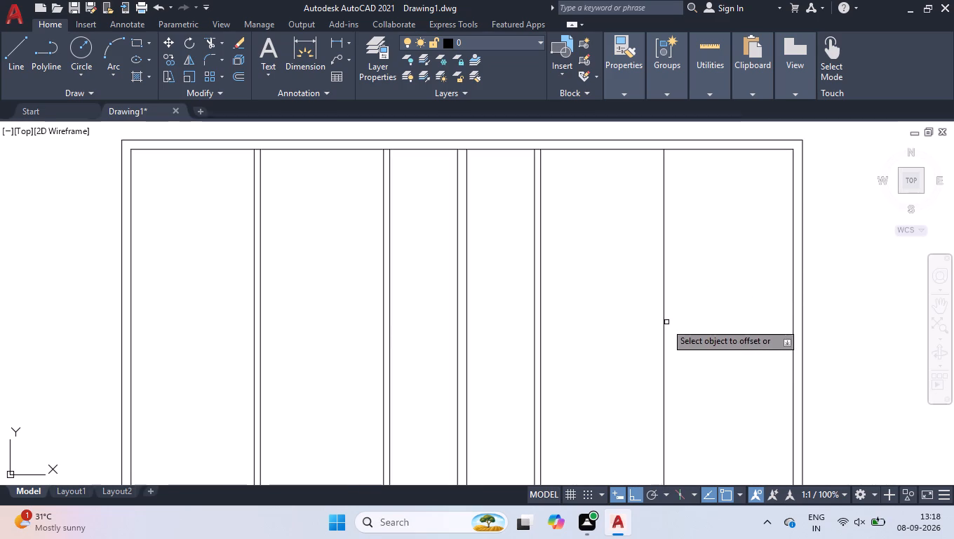
left_click(666, 323)
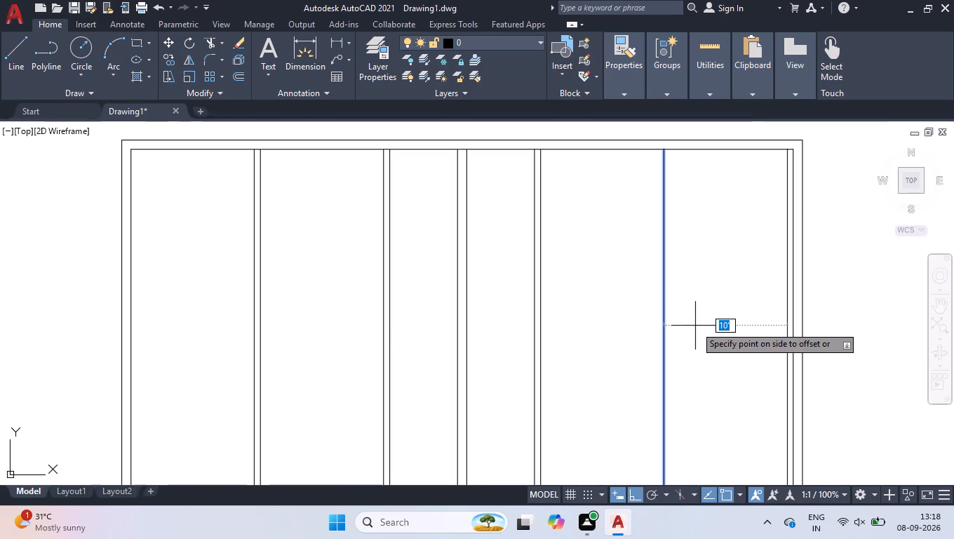
key("6")
key("Return")
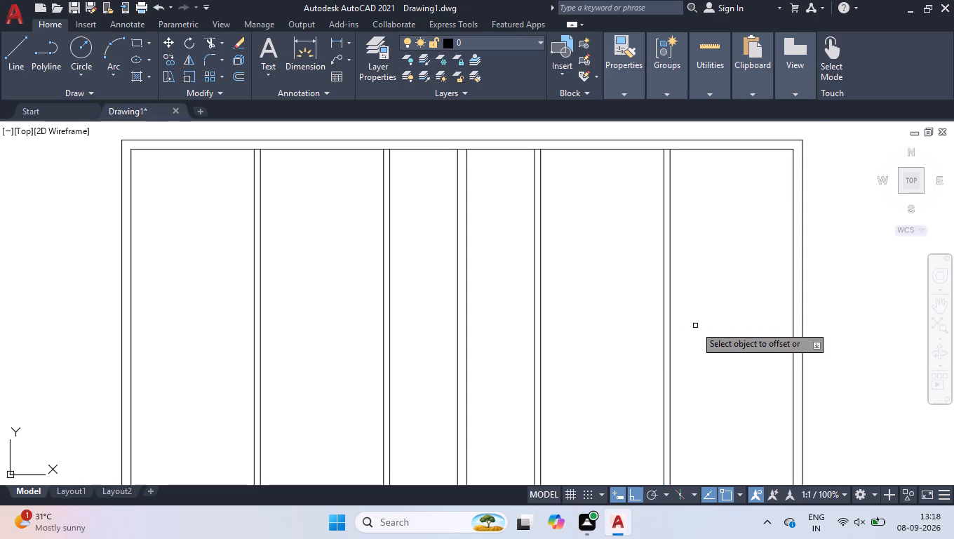
key("space")
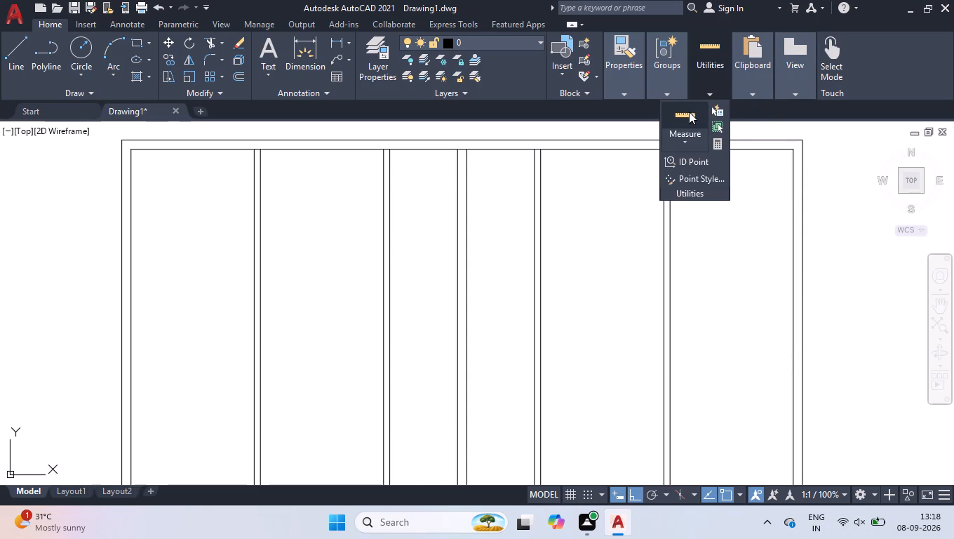
left_click(689, 112)
key("space")
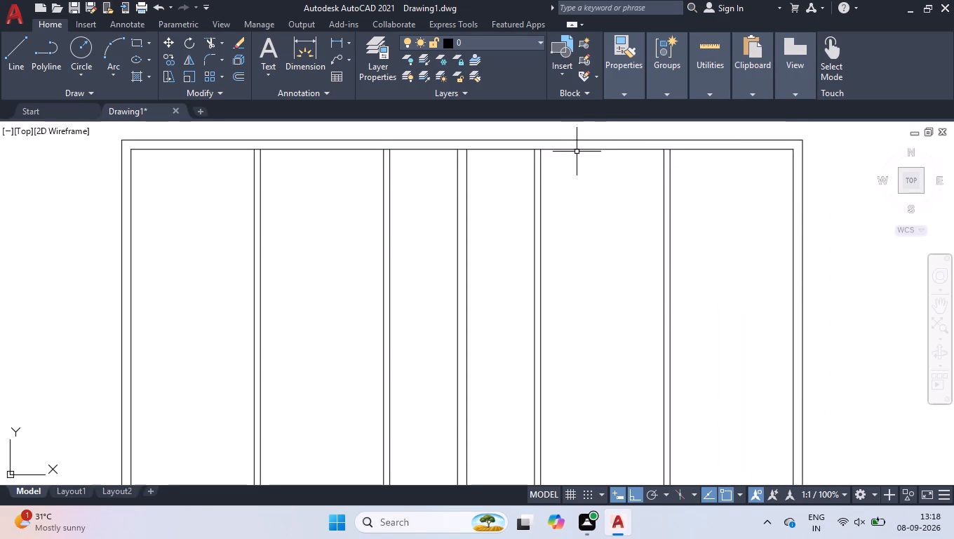
Offset a 6" thick horizontal partition 8'6" below the top wall's inner face.
type("off")
key("Return")
type("8'")
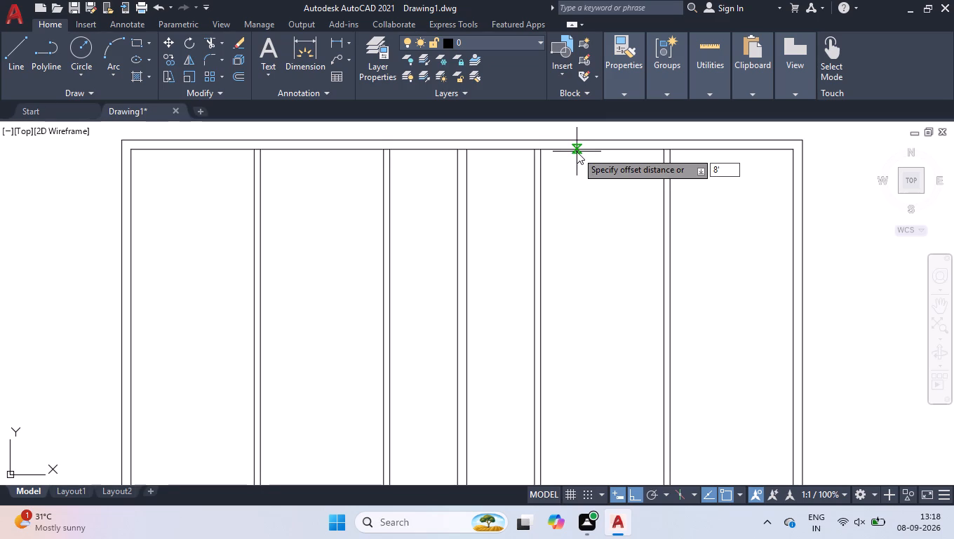
key("6")
key("Return")
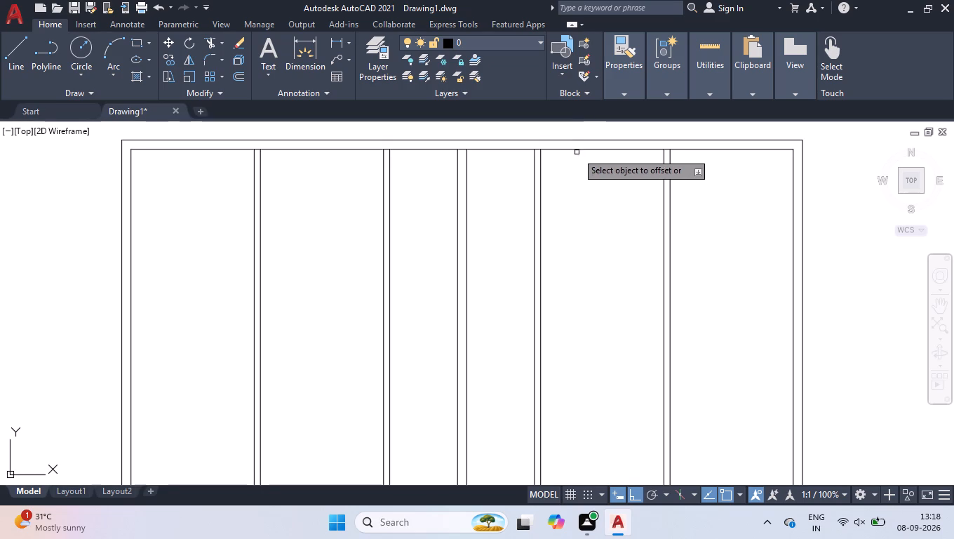
left_click(575, 149)
left_click(600, 338)
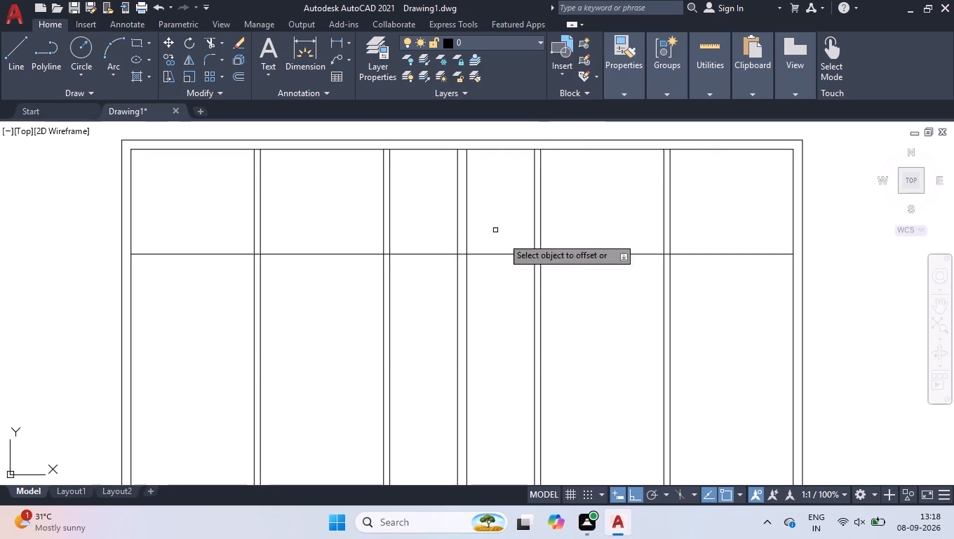
left_click(518, 255)
key("6")
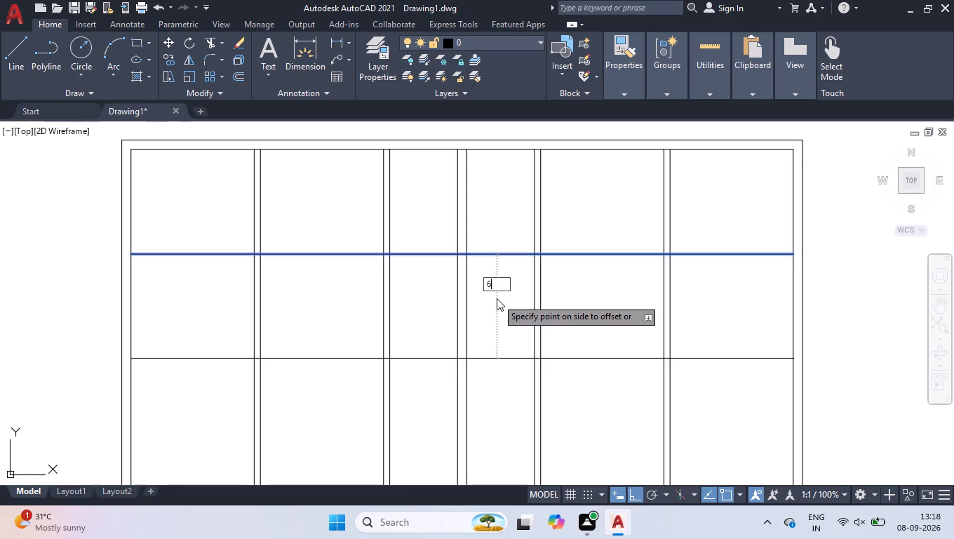
key("Return")
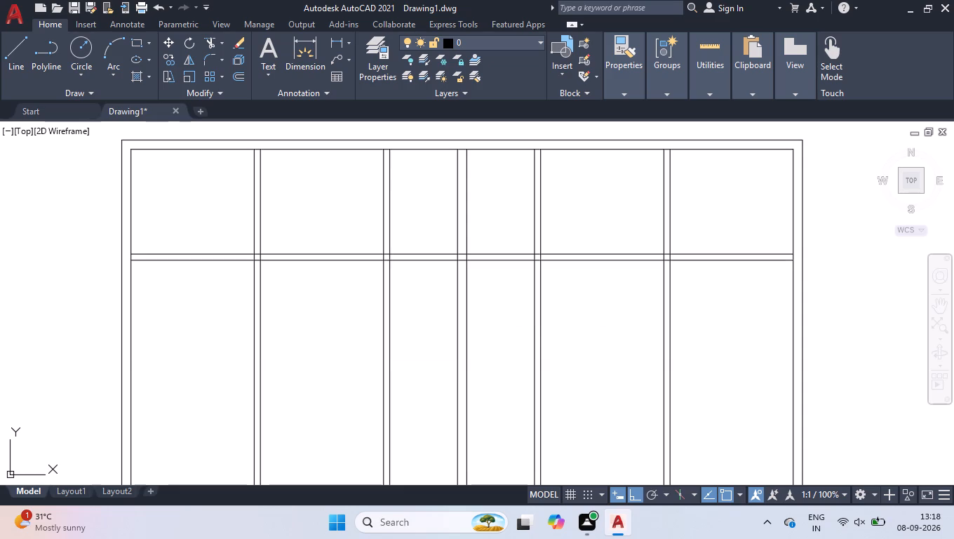
key("Return")
Trim away the four 6" vertical partitions below the horizontal partition, keeping the 9" interior wall.
type("tr")
key("Return")
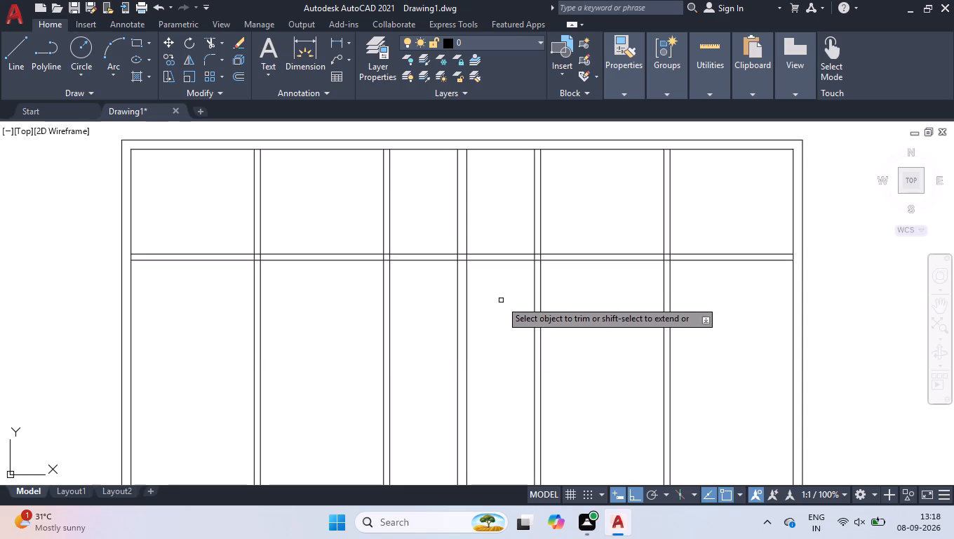
left_click(502, 328)
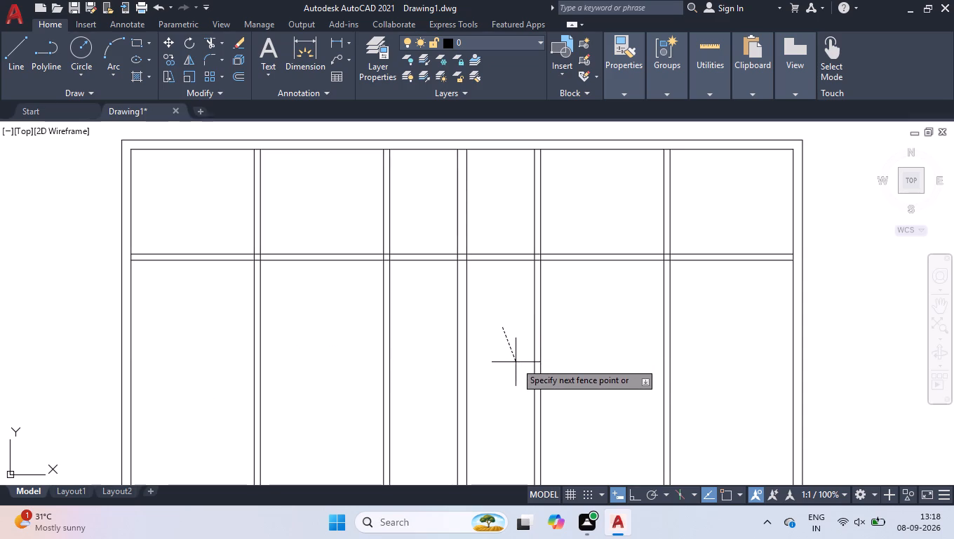
left_click(516, 362)
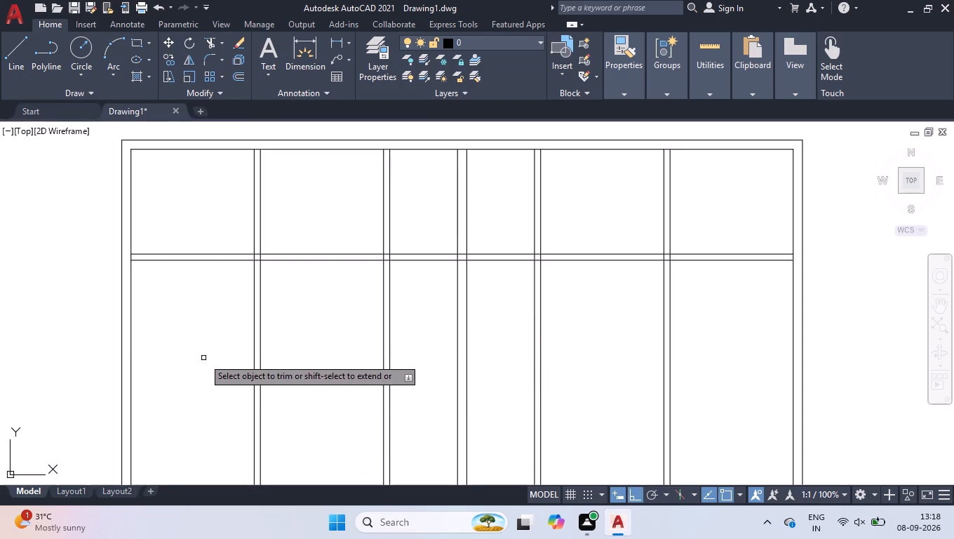
left_click(203, 358)
left_click(401, 352)
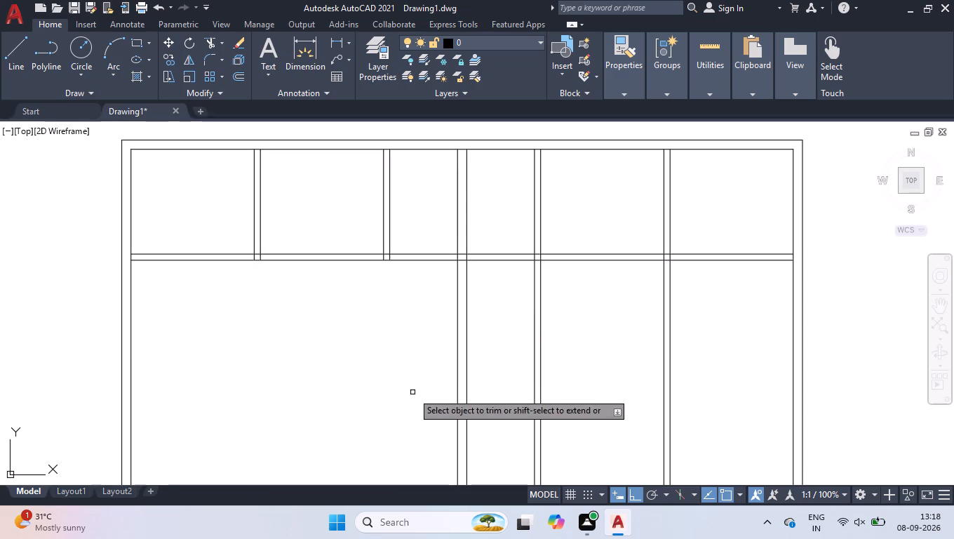
left_click(516, 370)
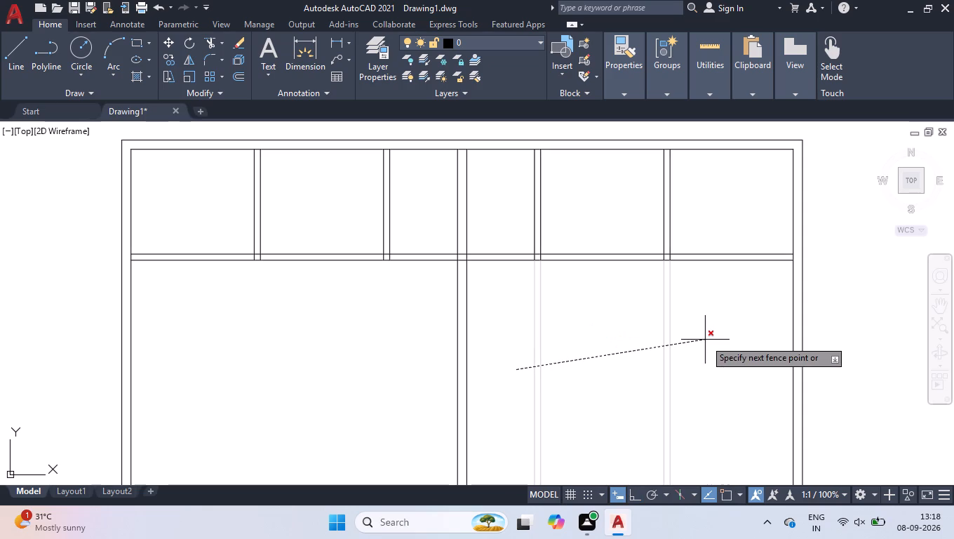
left_click(705, 340)
key("space")
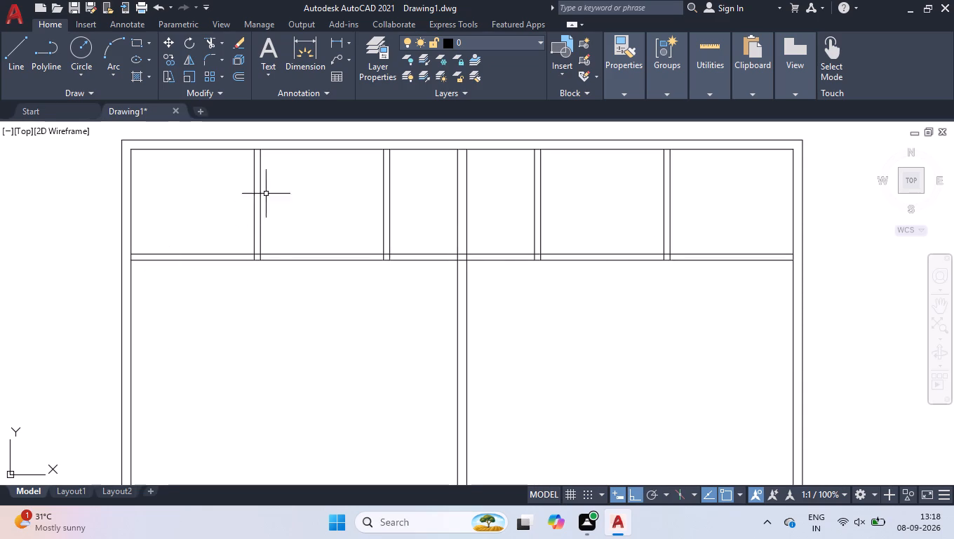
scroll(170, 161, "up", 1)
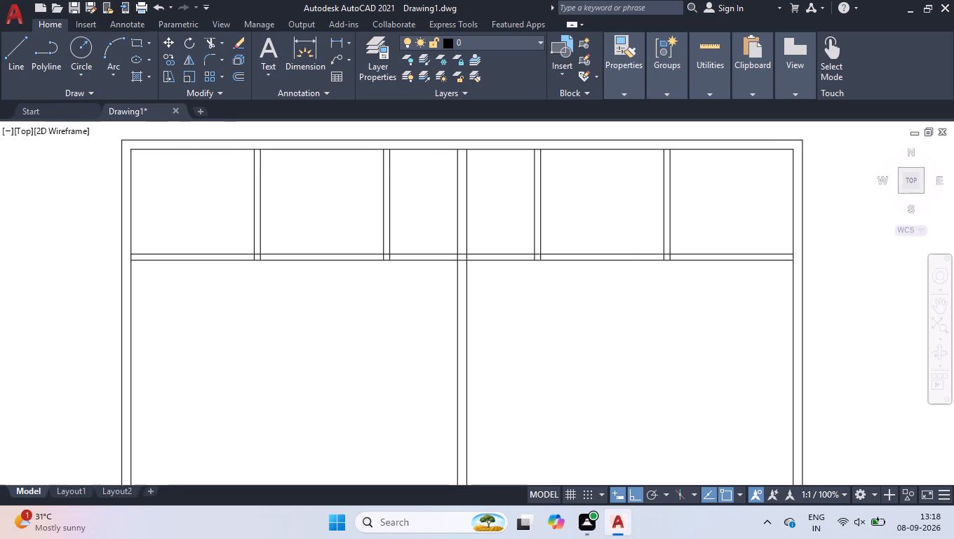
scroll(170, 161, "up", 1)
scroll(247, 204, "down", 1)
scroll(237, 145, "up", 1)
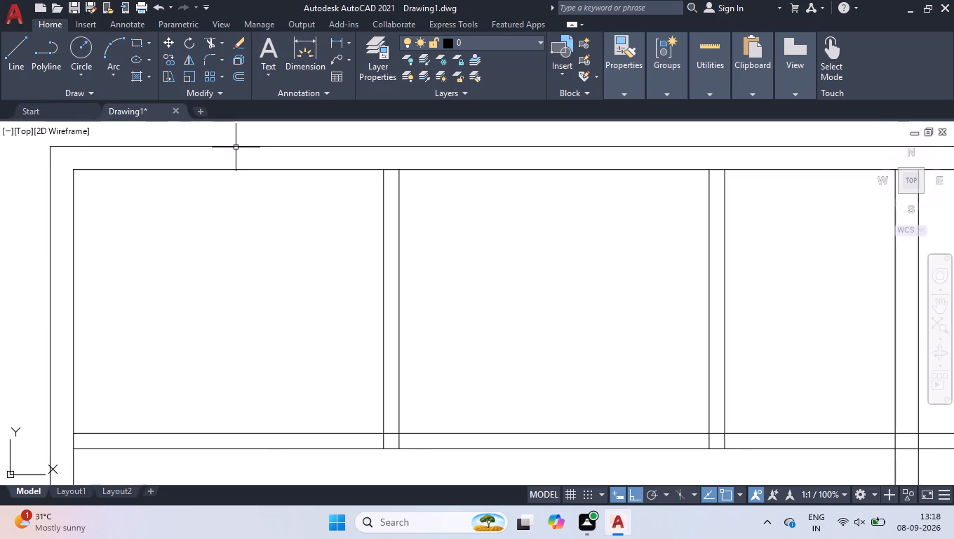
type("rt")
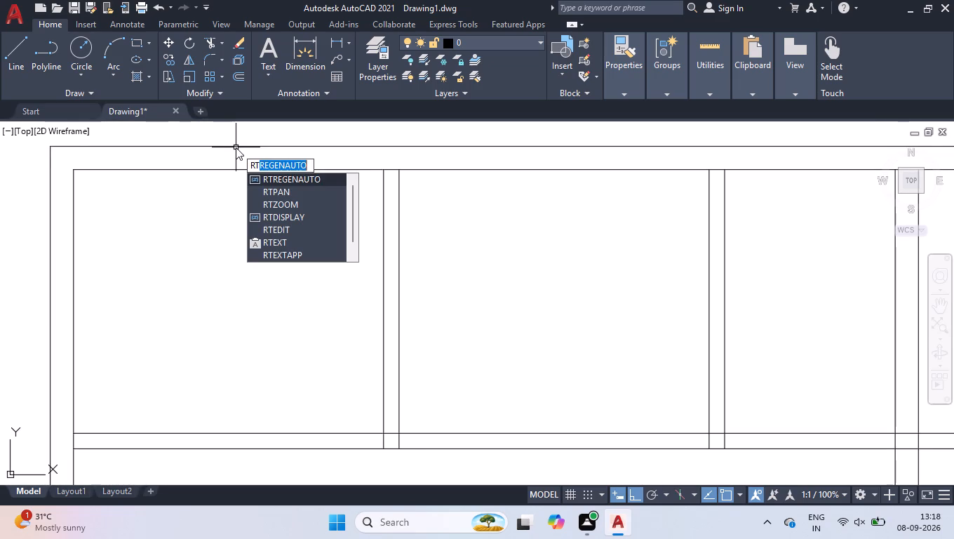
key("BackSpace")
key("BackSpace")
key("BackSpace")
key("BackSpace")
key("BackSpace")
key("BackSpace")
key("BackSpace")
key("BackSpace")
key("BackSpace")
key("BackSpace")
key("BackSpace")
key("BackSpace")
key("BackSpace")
Trim the first vertical partition's left line stub and the horizontal partition's upper line inside their junction.
type("tr")
key("Return")
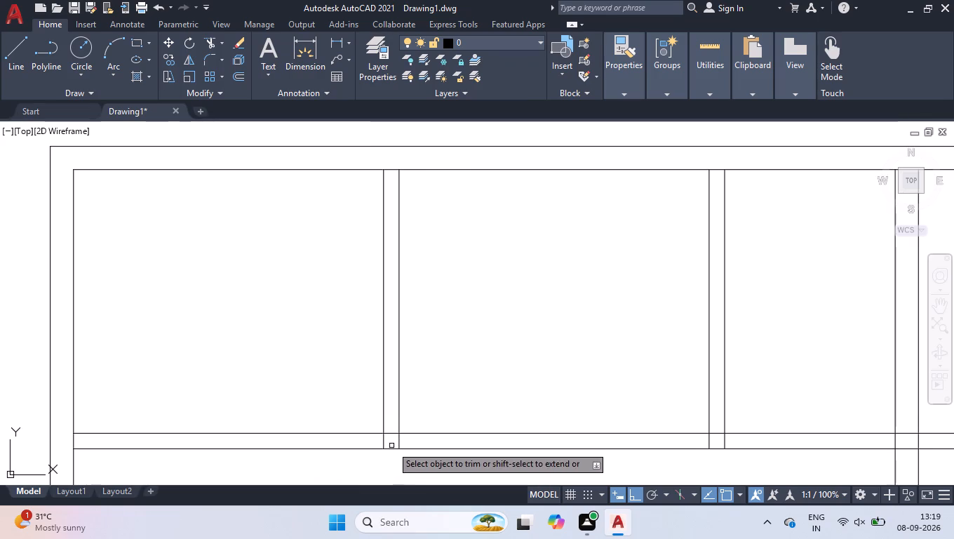
scroll(391, 446, "up", 1)
left_click(372, 444)
left_click(389, 418)
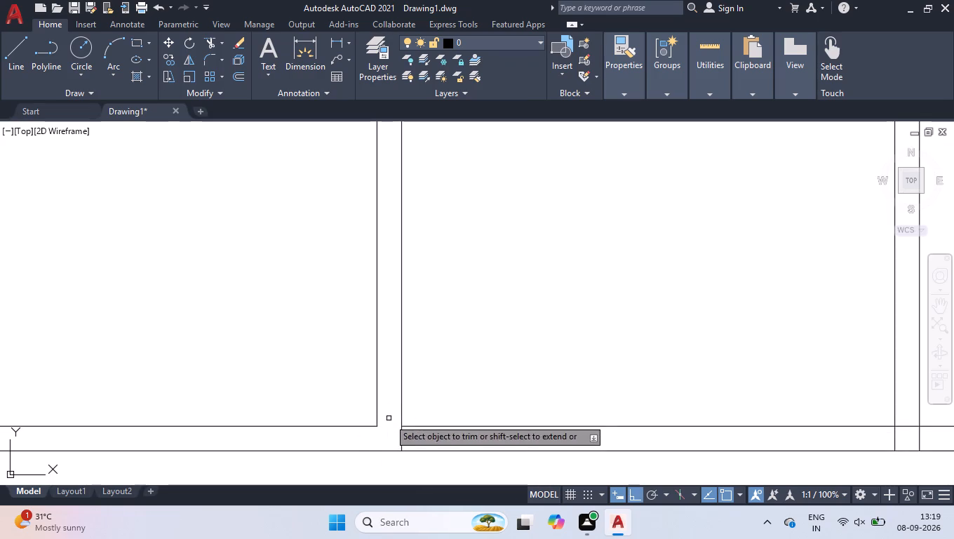
key("space")
Trim the left wall's inner face across the horizontal partition and the top wall's inner face across the first vertical partition.
scroll(388, 423, "down", 3)
scroll(377, 420, "up", 1)
key("space")
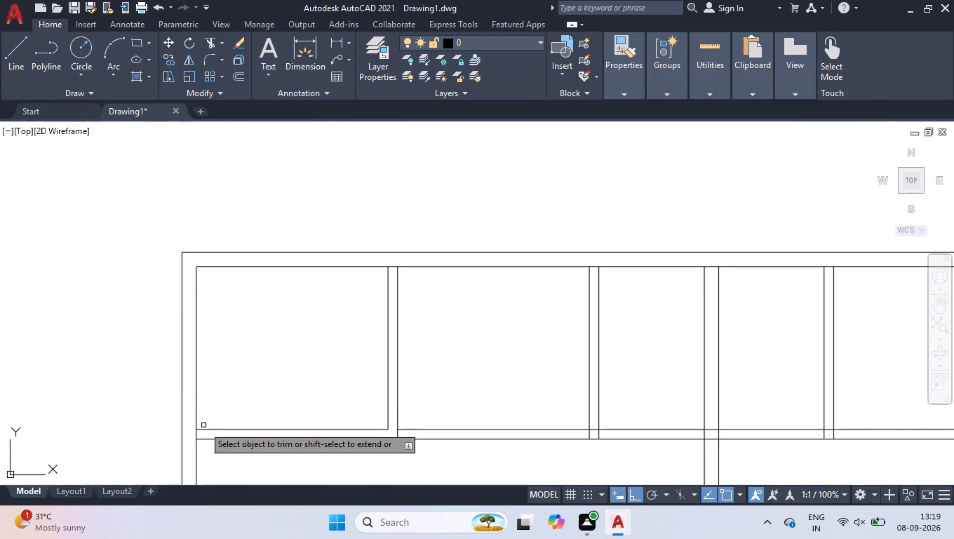
left_click(198, 434)
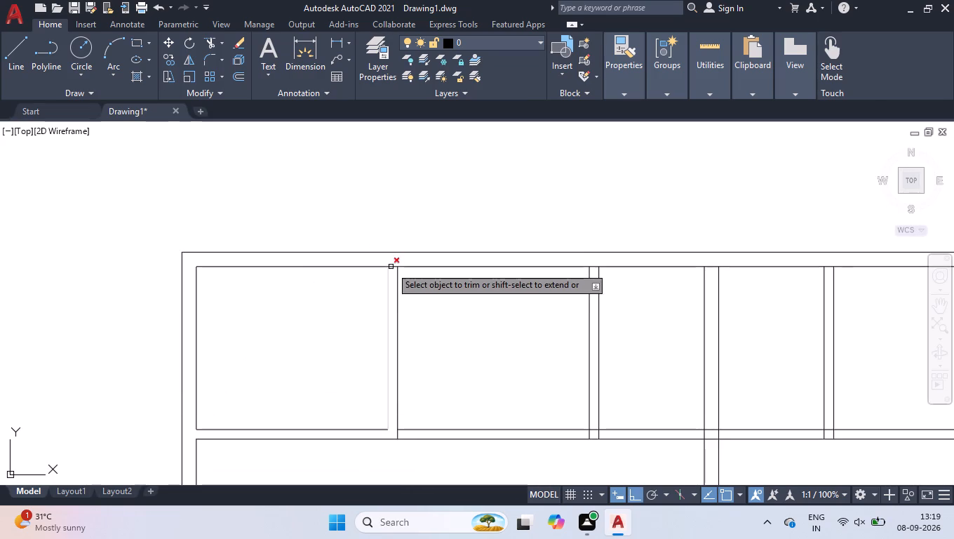
left_click(394, 266)
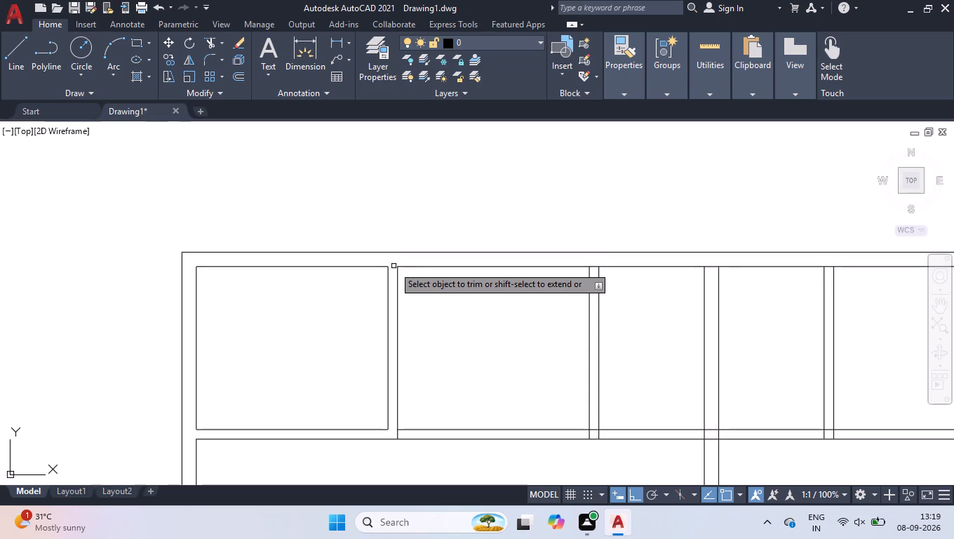
Trim the line segments inside the second vertical partition's junctions with the top wall and the horizontal partition.
left_click(593, 266)
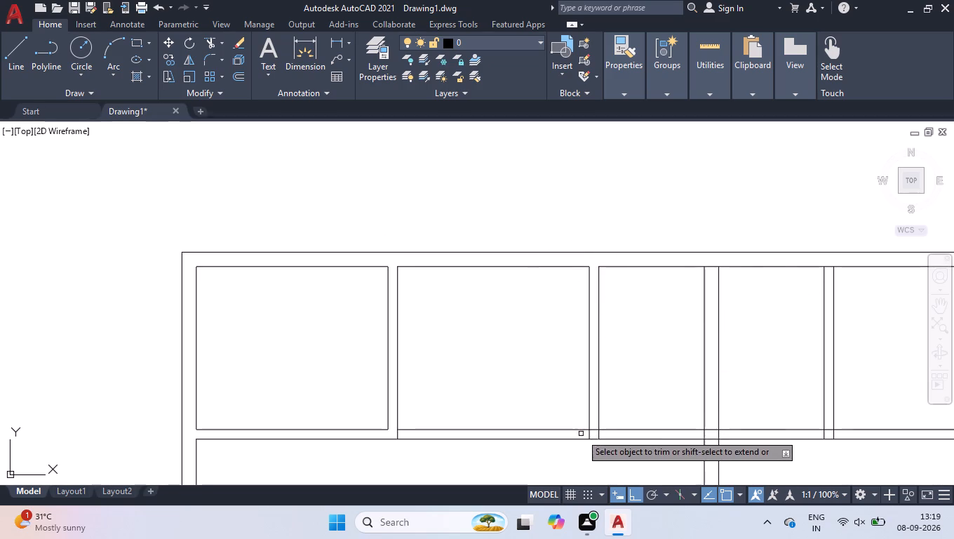
left_click(581, 434)
left_click(607, 435)
scroll(600, 433, "up", 3)
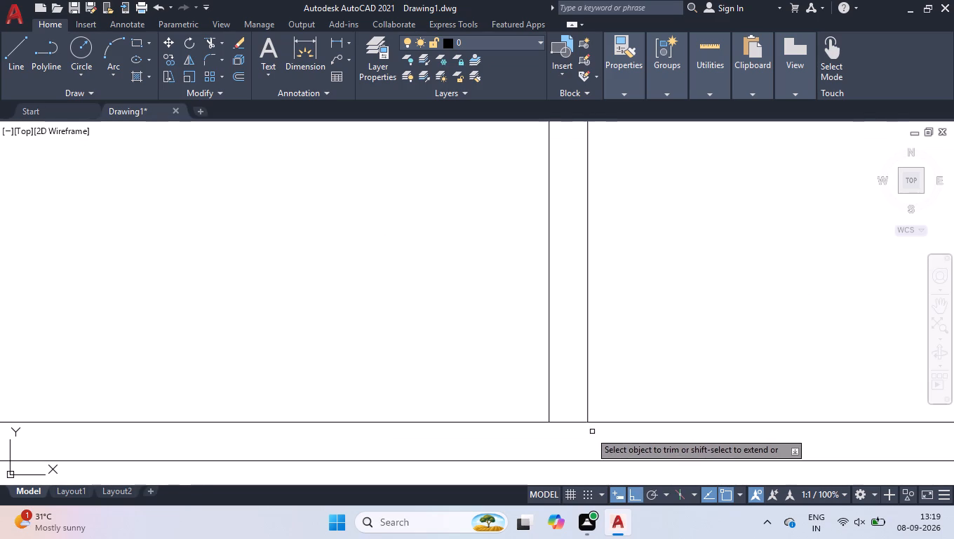
left_click(575, 429)
left_click(569, 400)
key("space")
Trim the remaining stub of the first vertical partition's right line inside the horizontal partition.
scroll(528, 448, "down", 3)
scroll(349, 454, "up", 3)
key("space")
left_click_drag(307, 425, 314, 427)
left_click(337, 427)
Trim the line segments inside the thick central partition's junctions with the horizontal partition and the top wall.
scroll(375, 371, "down", 3)
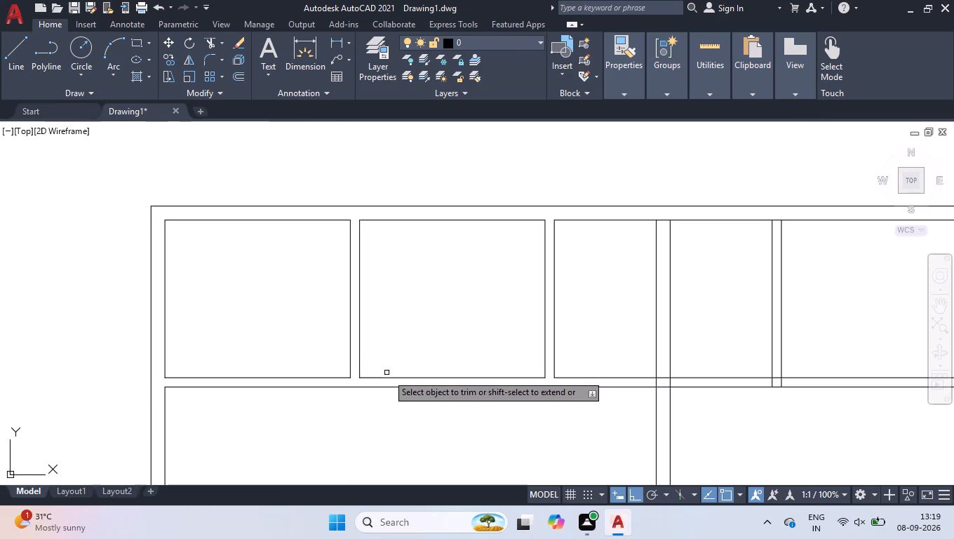
scroll(687, 386, "up", 3)
left_click_drag(512, 371, 519, 372)
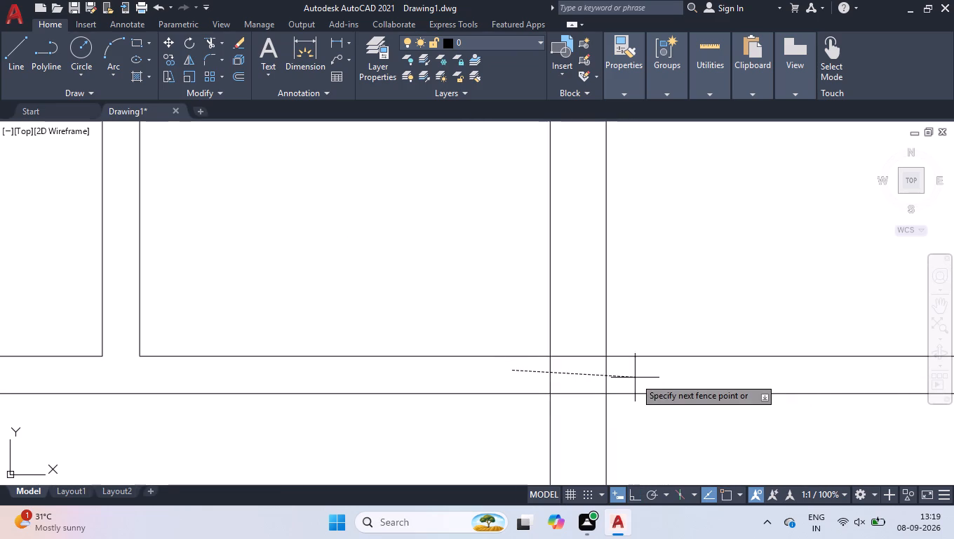
left_click(636, 378)
left_click(577, 335)
left_click(589, 425)
scroll(481, 430, "down", 2)
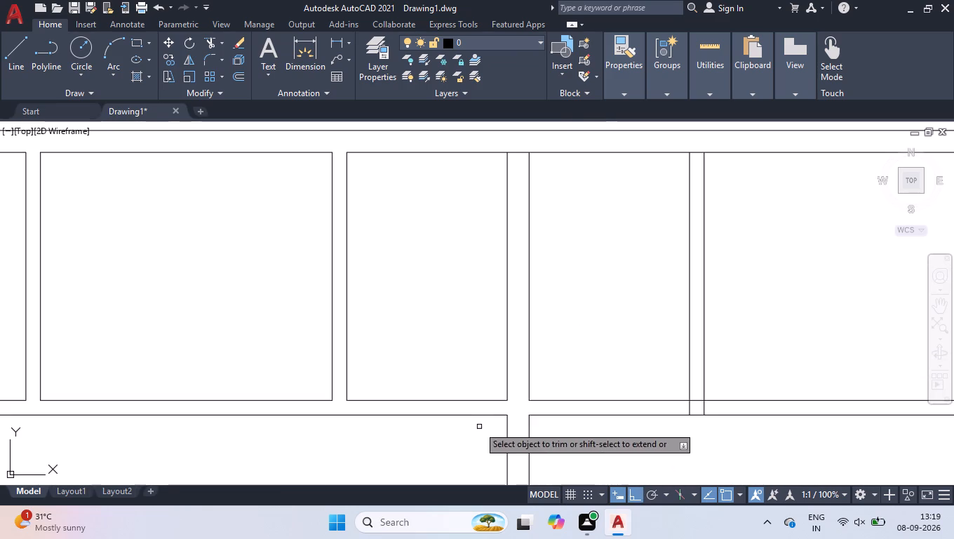
left_click(518, 149)
left_click(523, 160)
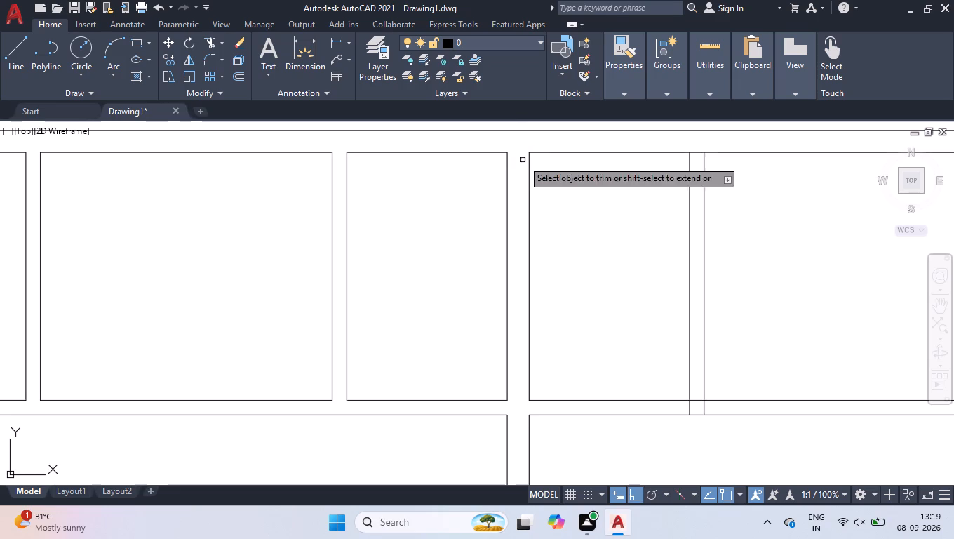
Trim the line segments inside the first partition right of the central wall at the horizontal partition and the top wall.
scroll(695, 411, "up", 3)
left_click_drag(652, 392, 663, 392)
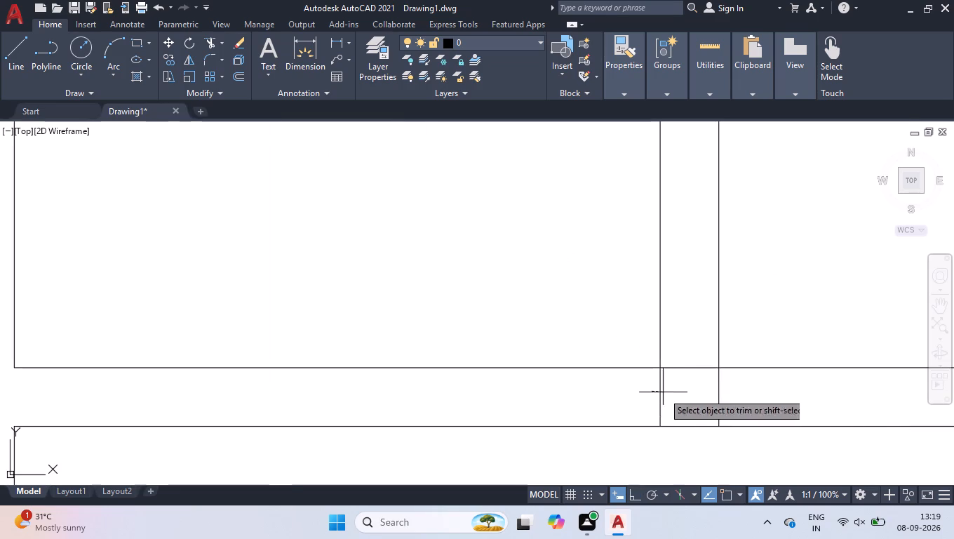
left_click(760, 397)
left_click(707, 387)
left_click(689, 346)
scroll(650, 436, "down", 3)
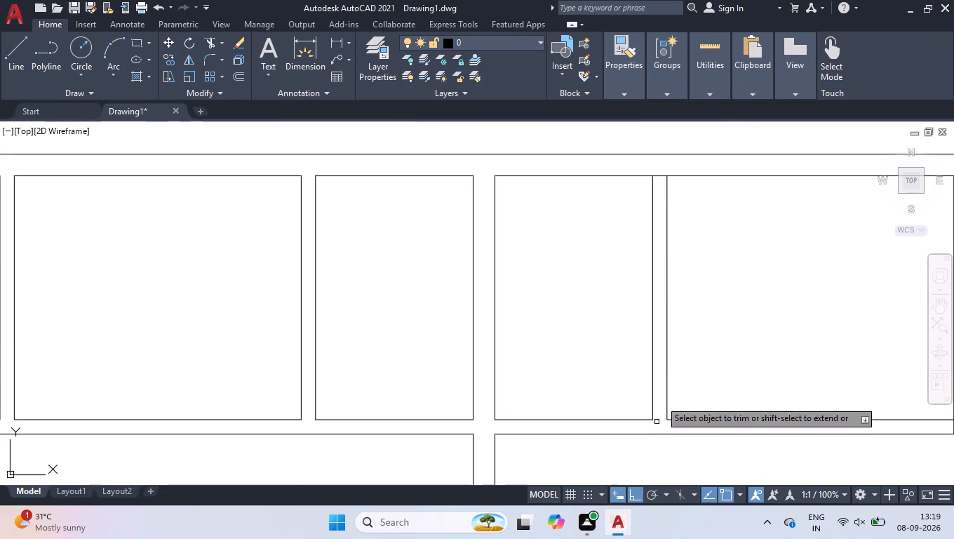
left_click(662, 172)
left_click(662, 184)
Trim the line segments inside the last vertical partition's junctions with the horizontal partition and the top wall.
scroll(563, 268, "down", 2)
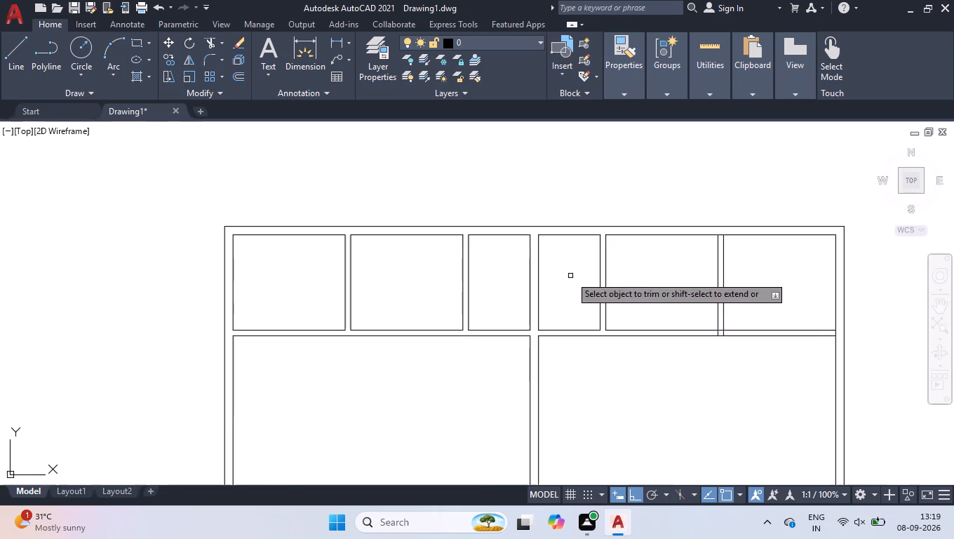
scroll(858, 307, "up", 1)
scroll(666, 354, "up", 2)
left_click(565, 345)
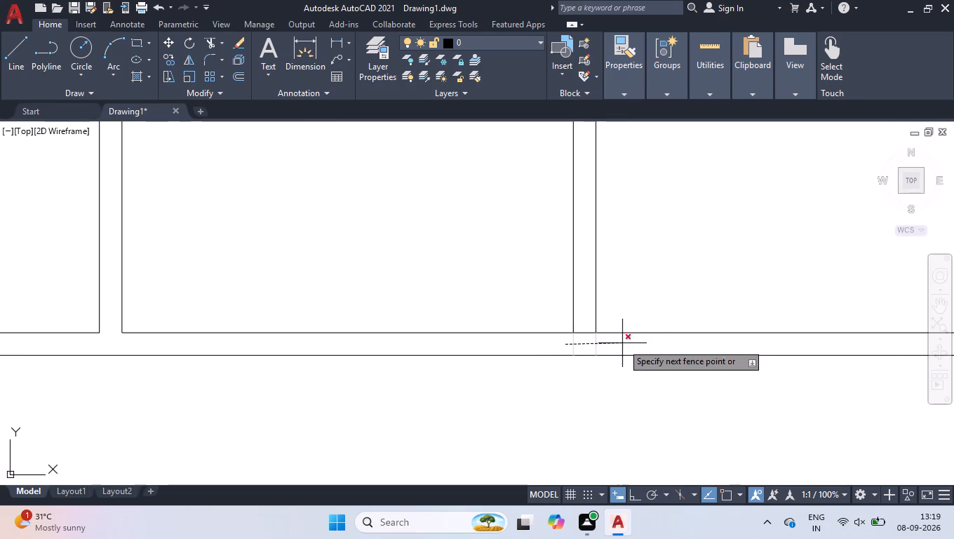
left_click(622, 343)
left_click(589, 333)
scroll(586, 382, "down", 2)
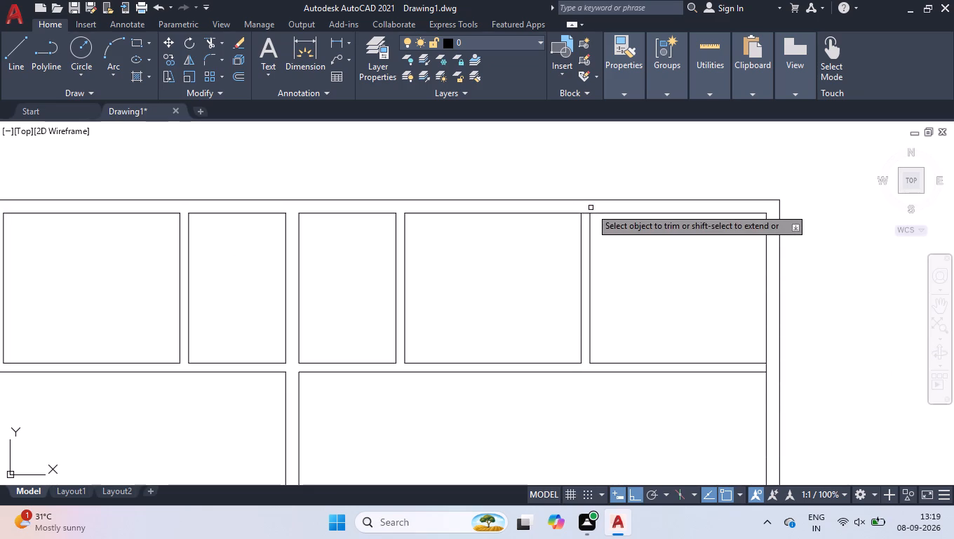
left_click(587, 212)
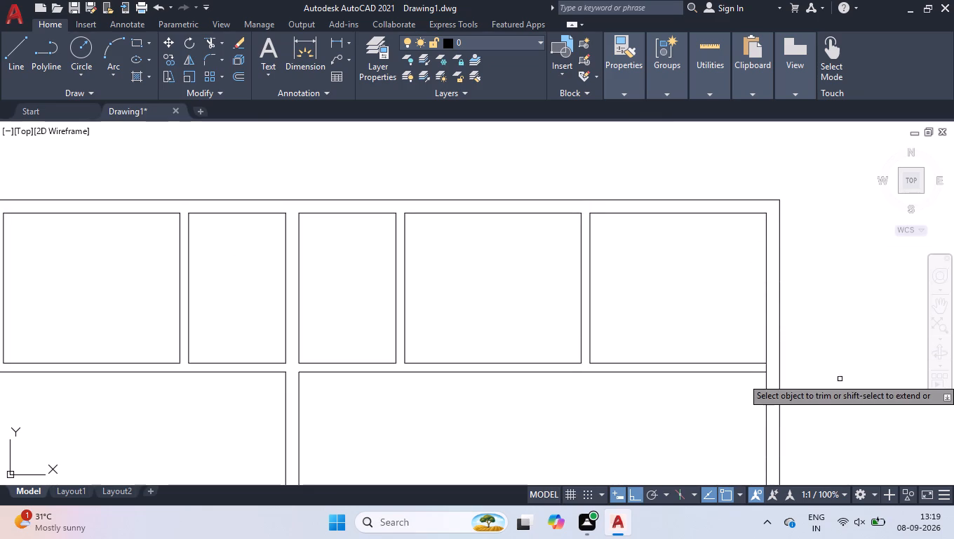
Trim the right outer wall's inner face across the end of the horizontal partition.
scroll(783, 380, "up", 5)
left_click(648, 333)
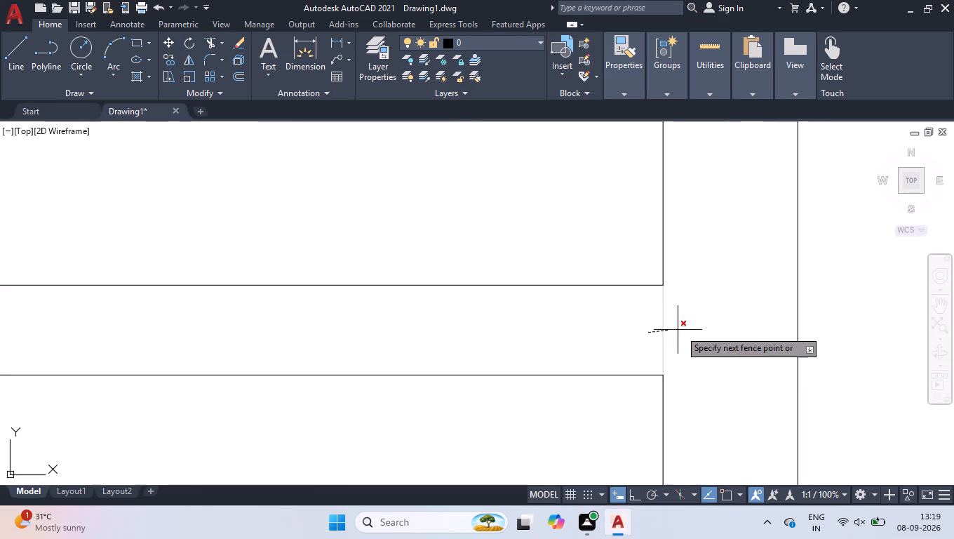
left_click(680, 330)
key("space")
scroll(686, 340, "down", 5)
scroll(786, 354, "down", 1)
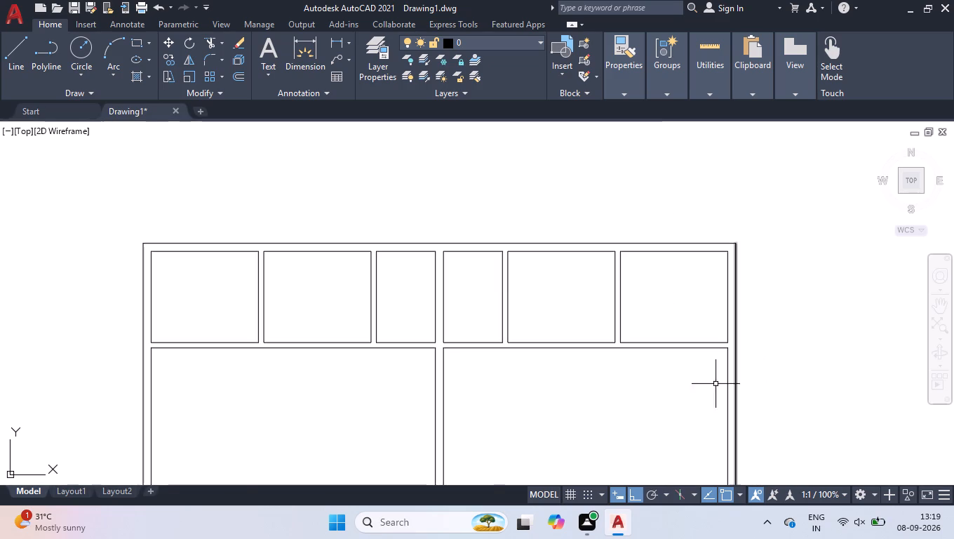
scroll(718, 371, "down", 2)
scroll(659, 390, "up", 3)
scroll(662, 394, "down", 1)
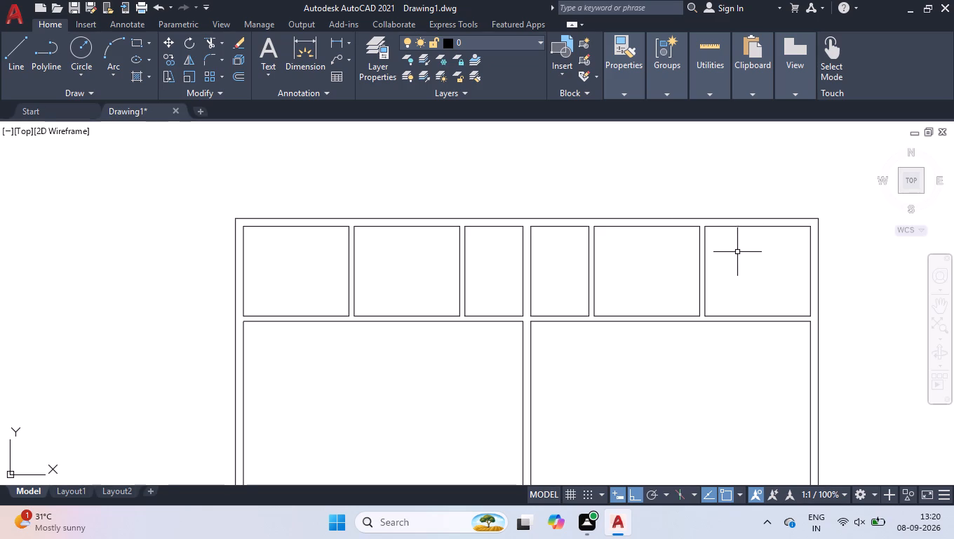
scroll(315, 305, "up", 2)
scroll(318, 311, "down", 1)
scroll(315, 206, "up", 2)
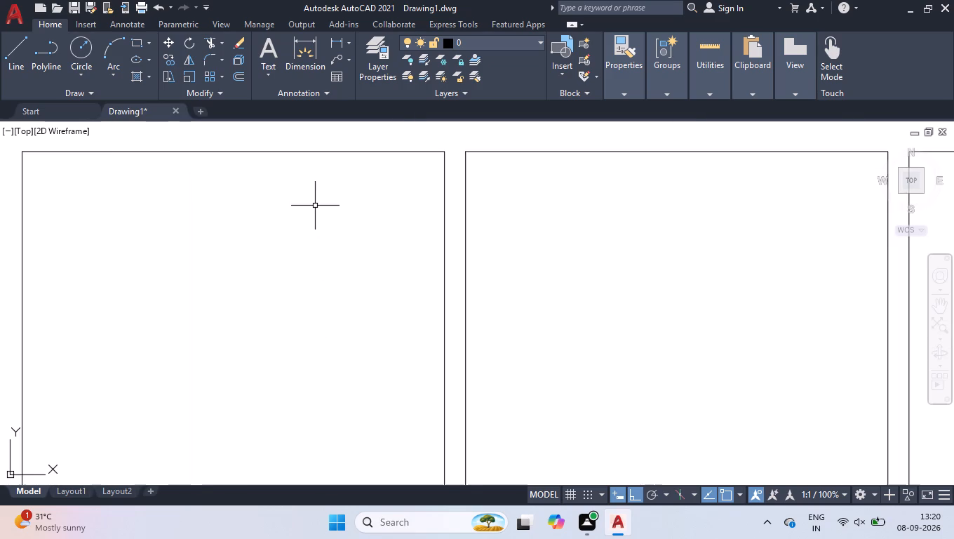
Draw a short line across the first vertical partition's top end, along the top wall's inner face.
scroll(315, 212, "down", 1)
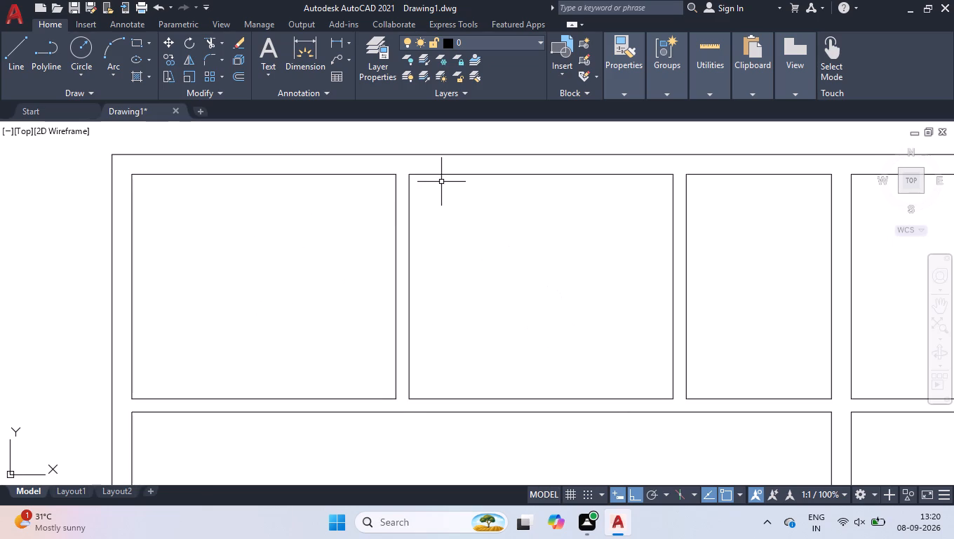
key("l")
key("Return")
left_click(394, 173)
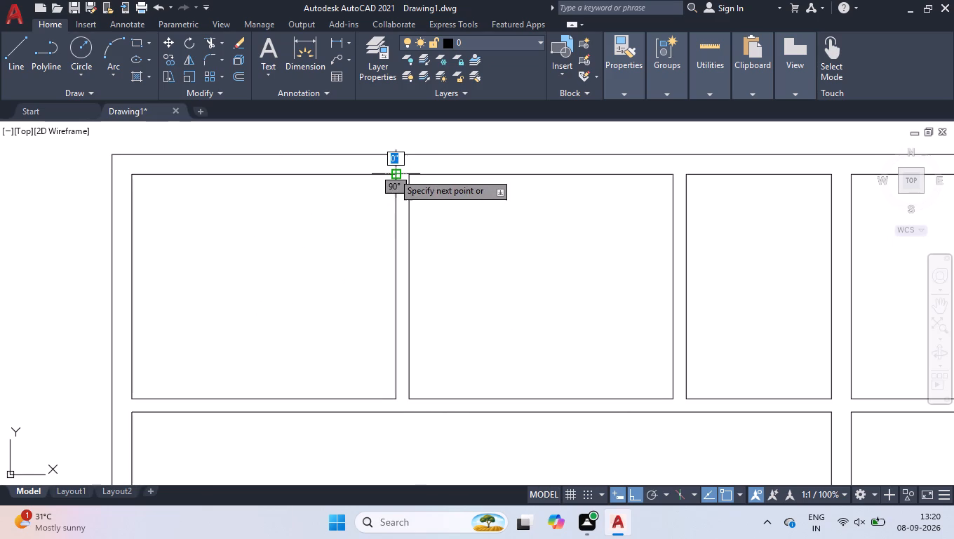
left_click(407, 173)
key("space")
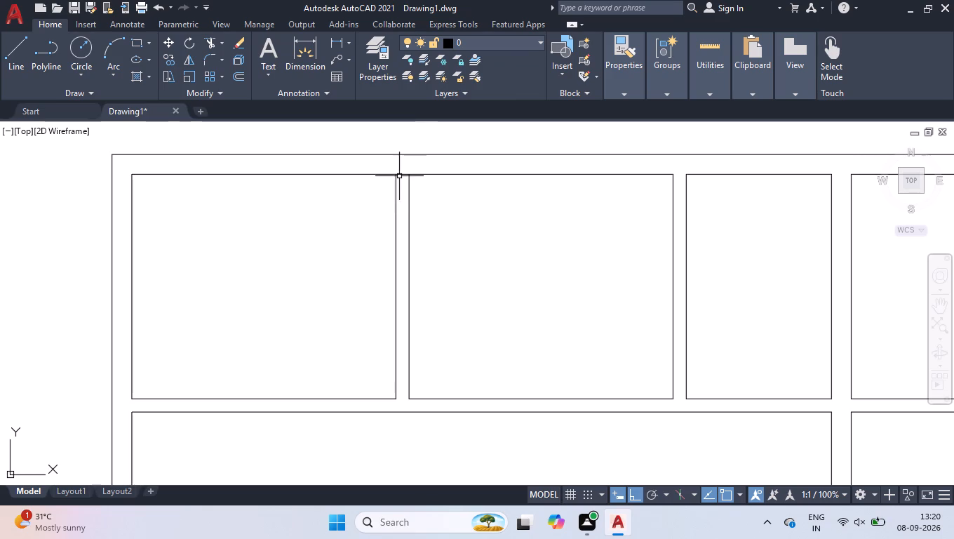
Offset the short line across the first vertical partition's top end 2'8" downward.
left_click(387, 169)
left_click(415, 192)
type("off")
key("Return")
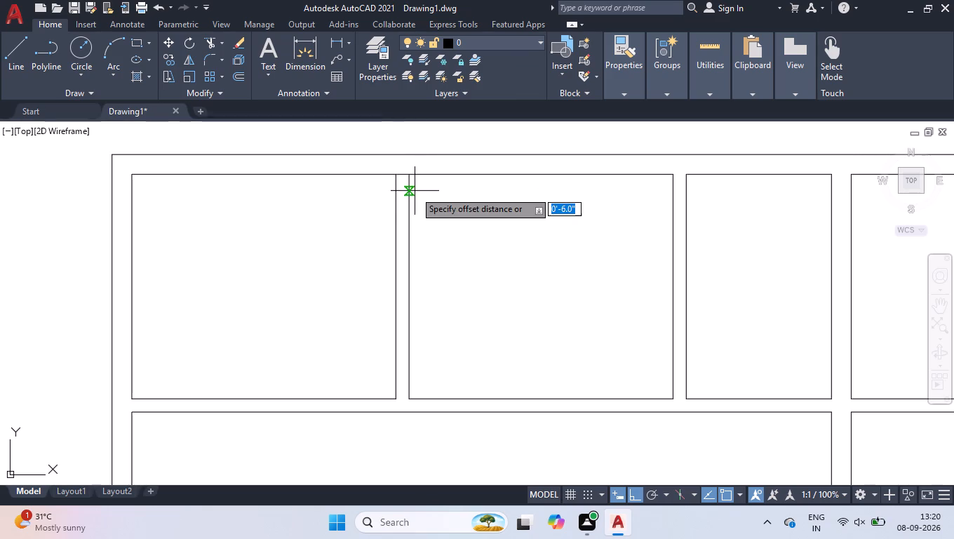
type("2'8")
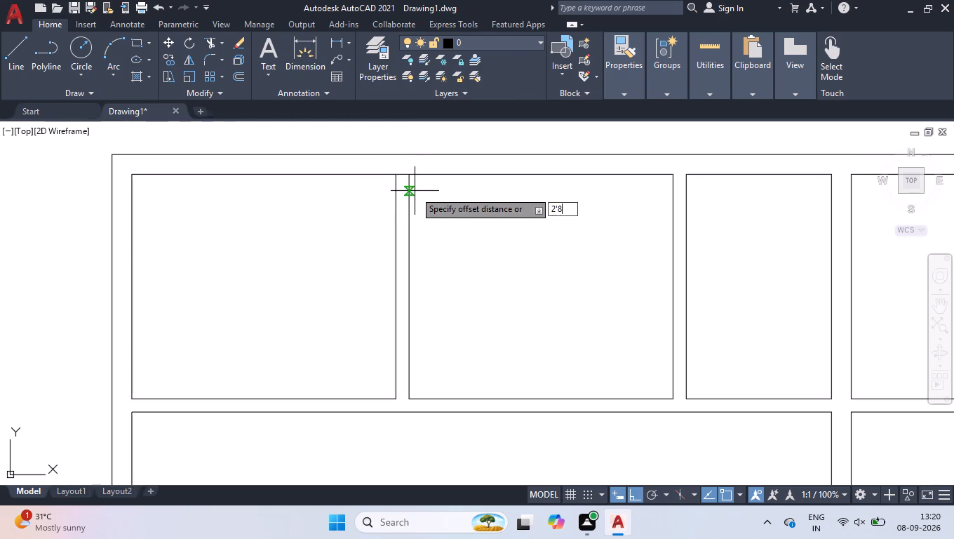
key("Return")
left_click(429, 244)
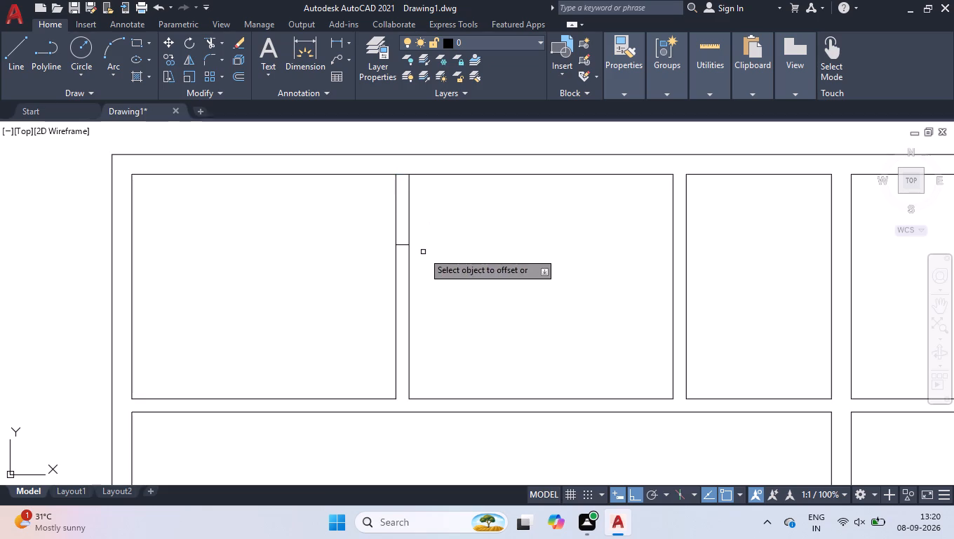
key("space")
Move the offset line across the first vertical partition 4" further down.
left_click_drag(341, 216, 358, 224)
left_click(518, 272)
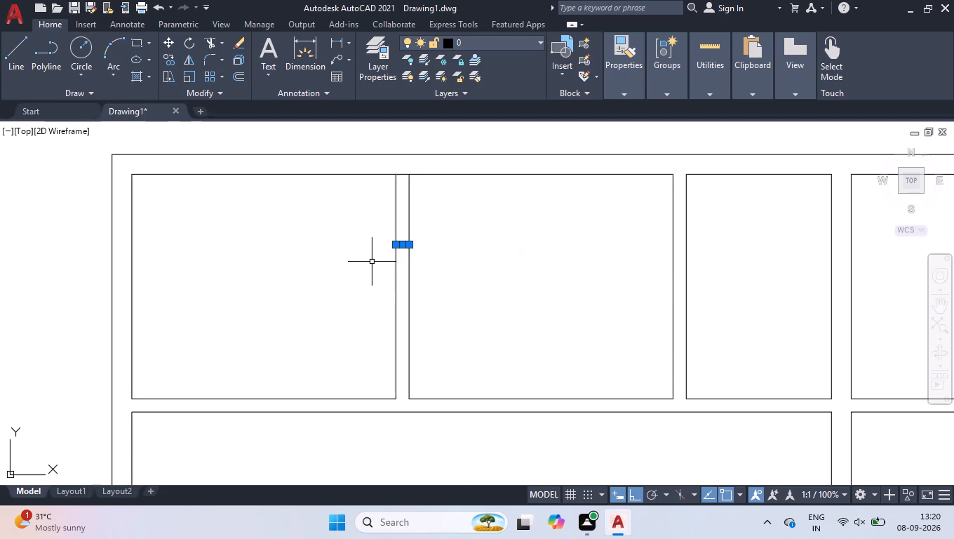
scroll(372, 262, "up", 2)
left_click(441, 218)
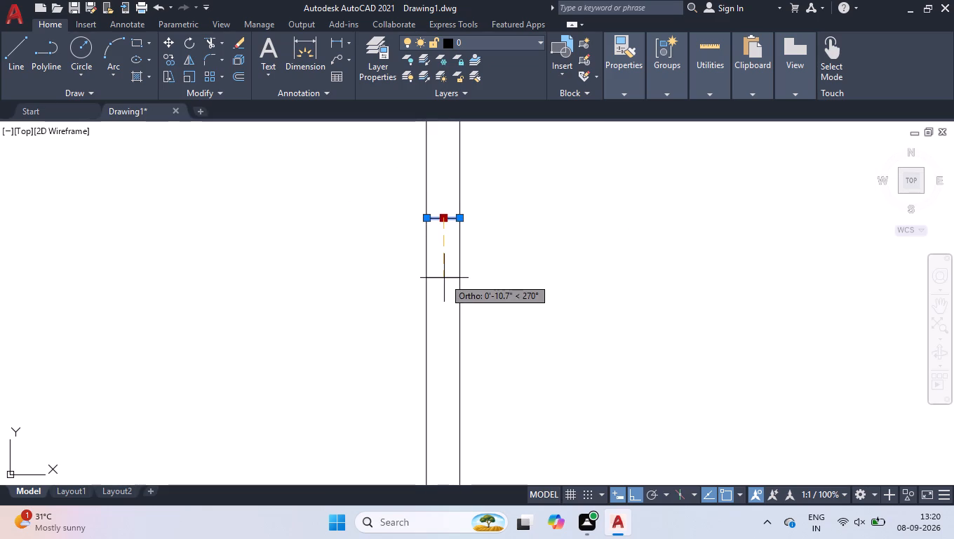
key("4")
key("Return")
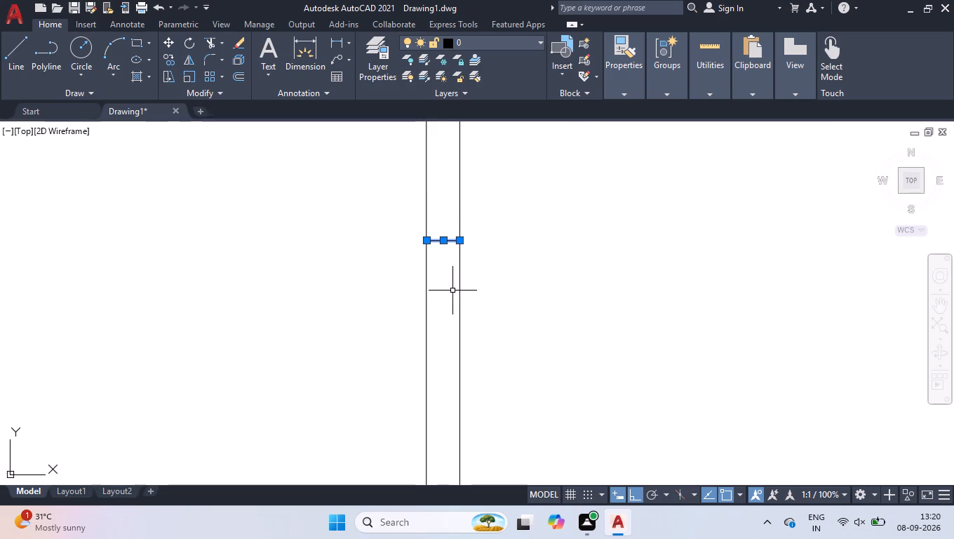
Draw two short vertical lines across the horizontal partition below the second upper room, marking an opening's two sides.
scroll(455, 296, "down", 3)
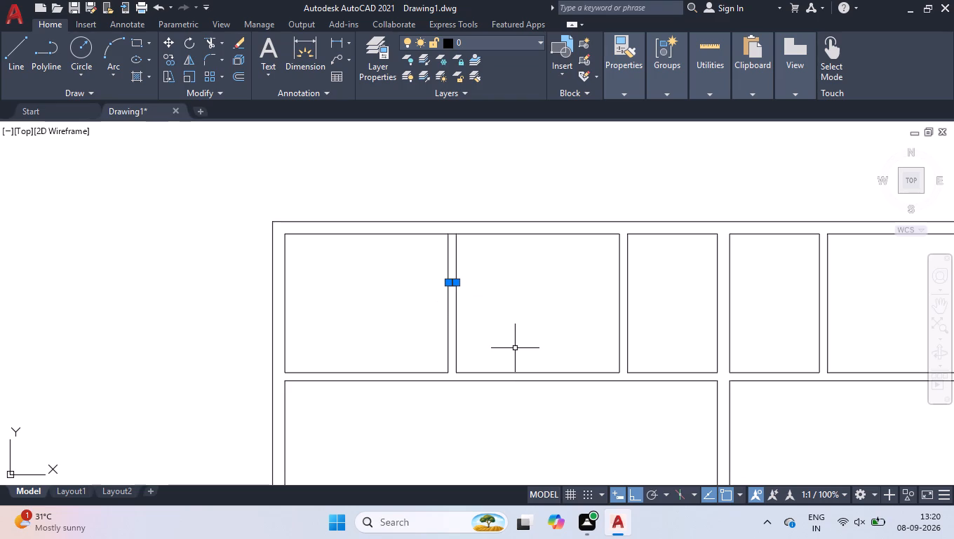
key("l")
key("Return")
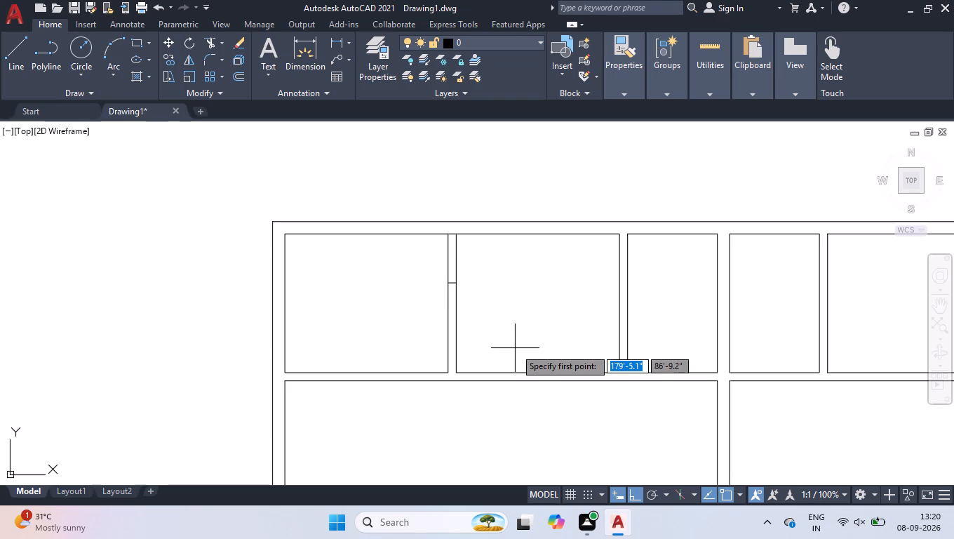
left_click(483, 374)
left_click(482, 382)
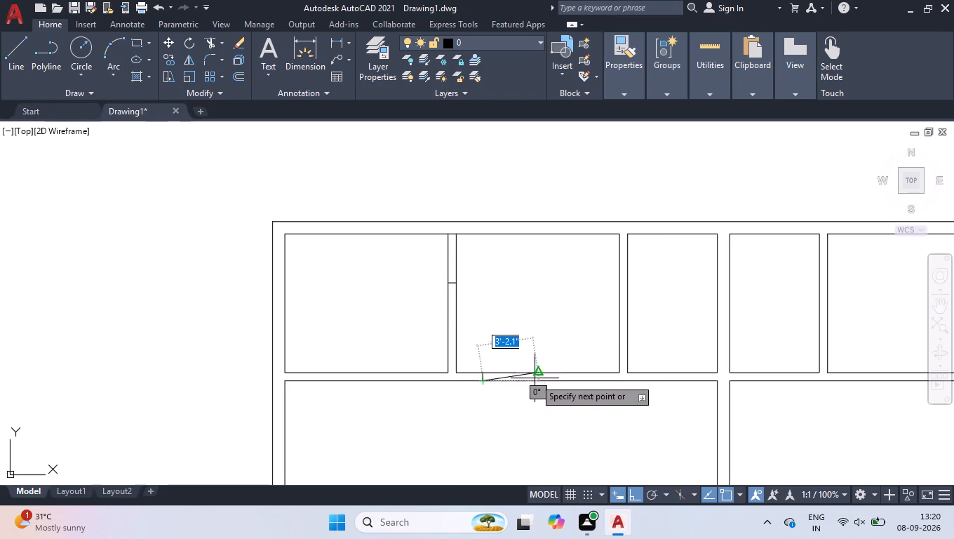
key("space")
scroll(548, 383, "up", 1)
key("space")
left_click(588, 368)
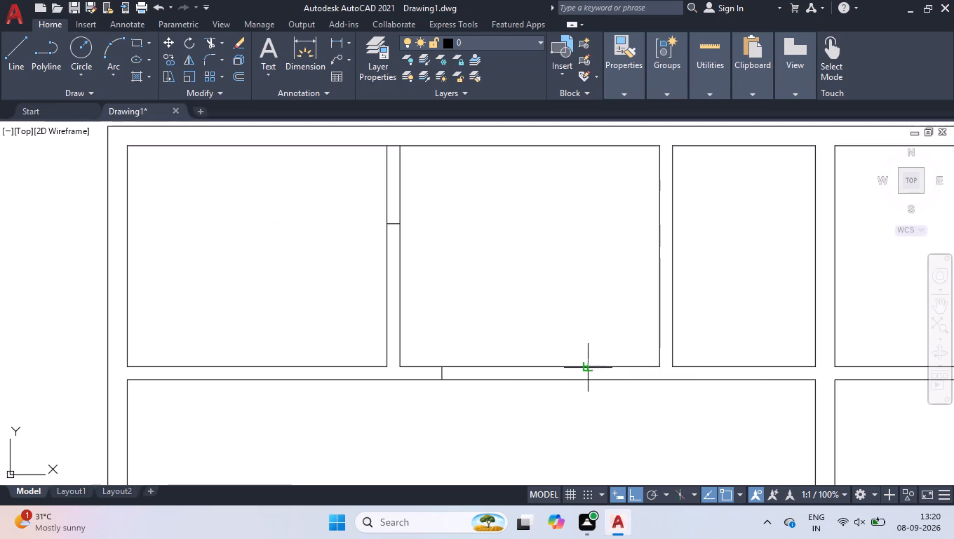
left_click(591, 381)
key("space")
Draw two short 6" vertical lines across the horizontal partition below the third upper room, marking another opening's sides.
scroll(589, 382, "down", 1)
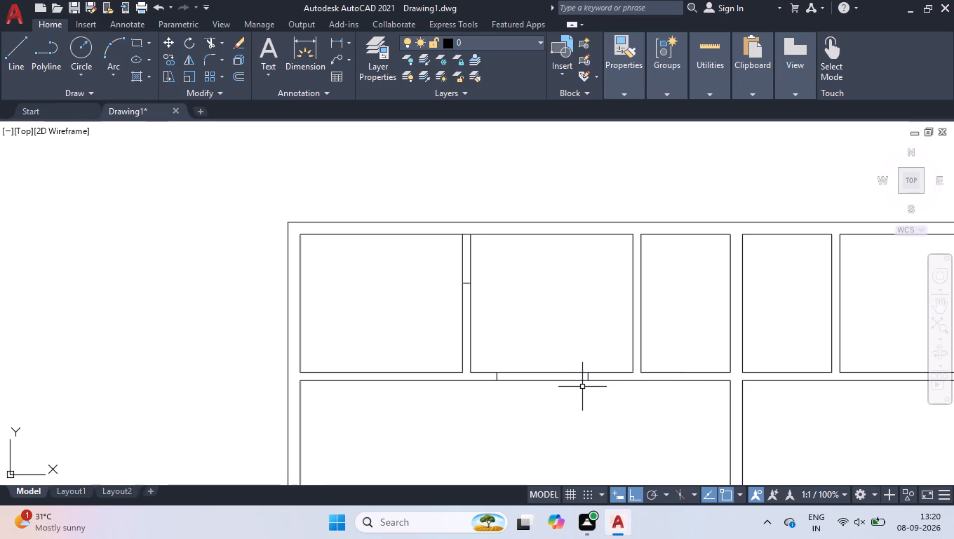
scroll(740, 386, "up", 2)
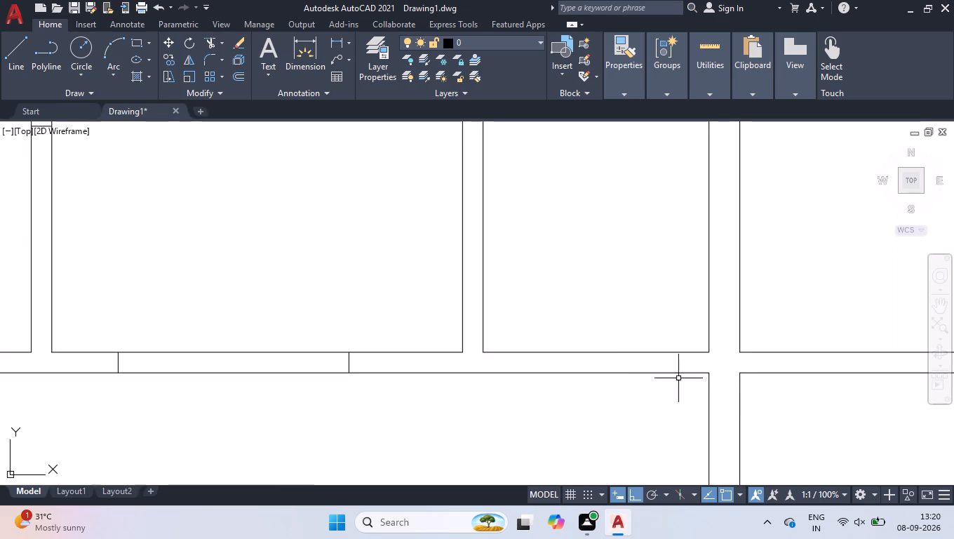
key("space")
left_click(537, 357)
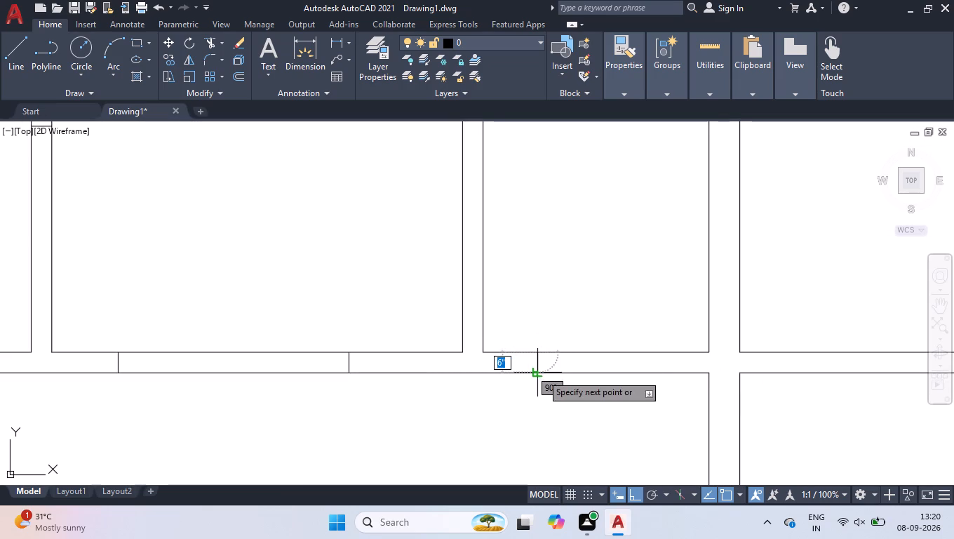
left_click(542, 374)
key("space")
key("space")
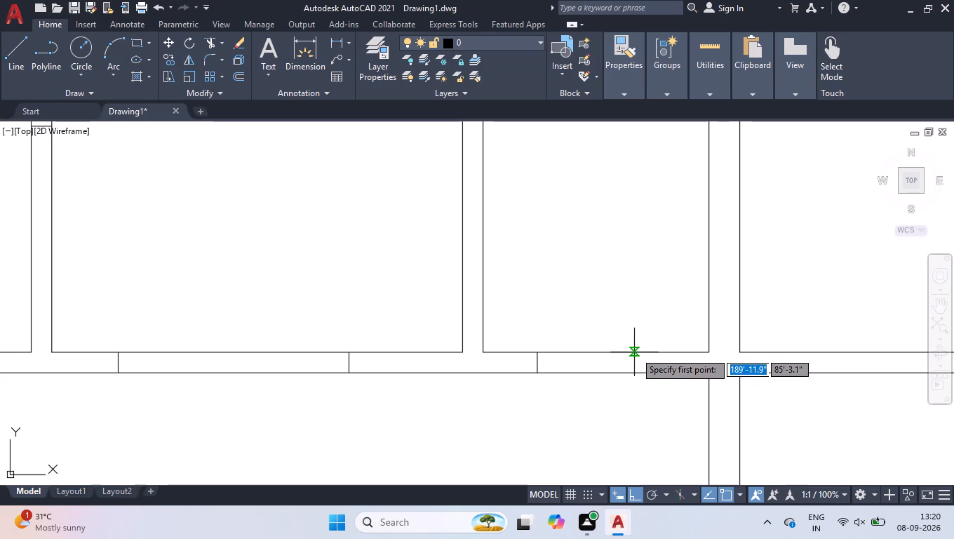
left_click(647, 350)
left_click(647, 371)
key("space")
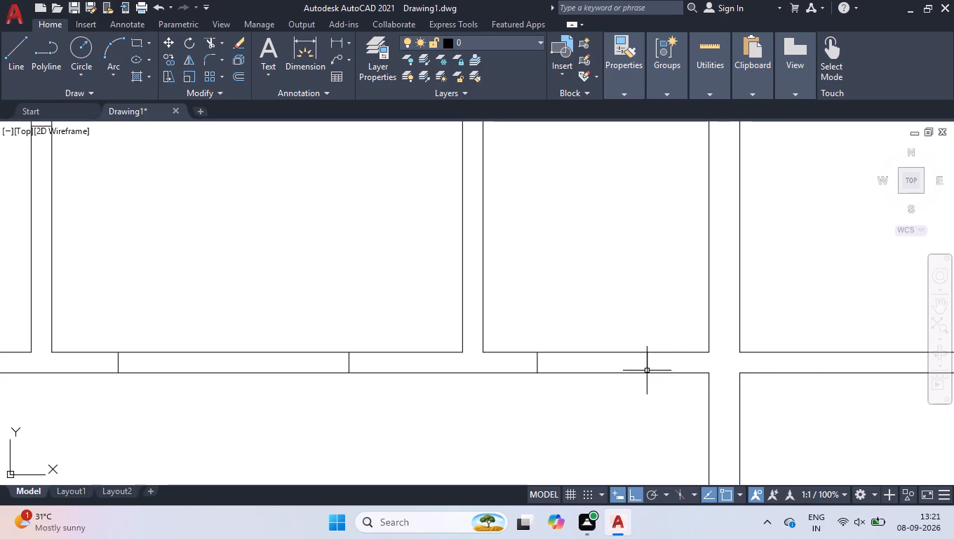
Trim out the two marked openings in the horizontal partition and the first vertical partition's portion above its short cross line.
scroll(651, 348, "down", 4)
scroll(648, 366, "up", 2)
type("tr")
key("Return")
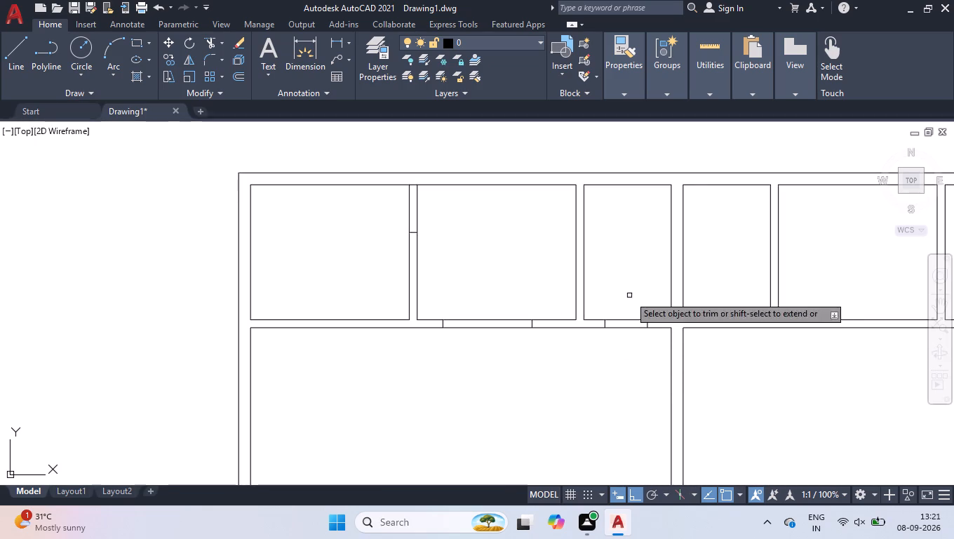
left_click(629, 295)
left_click(626, 353)
left_click(495, 288)
left_click(465, 369)
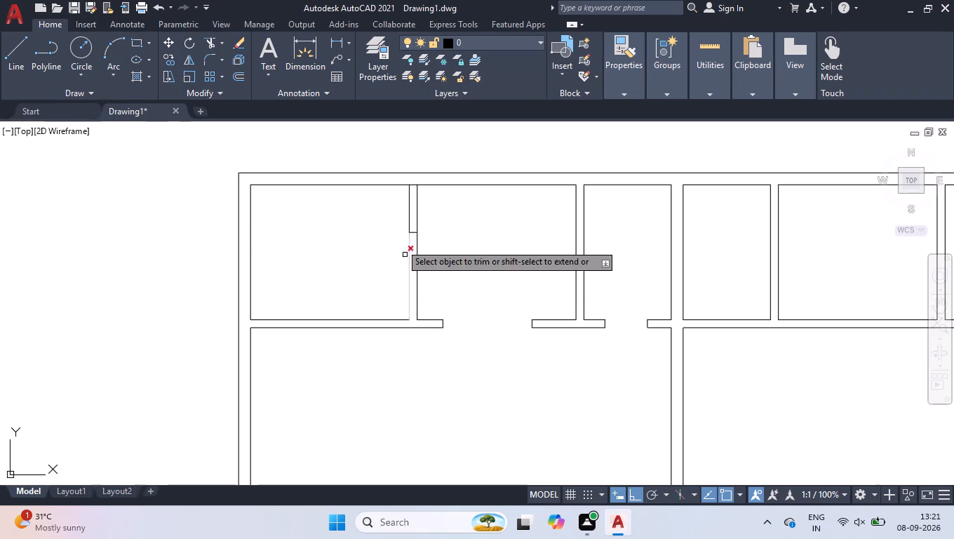
left_click(384, 220)
left_click(451, 218)
key("space")
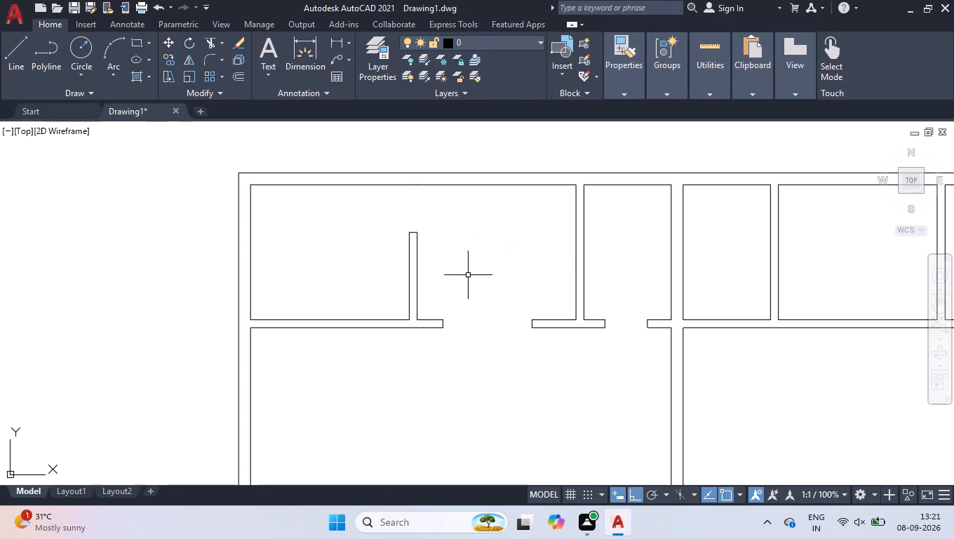
Delete the two vertical partitions and the horizontal partition in the plan's right half, right of the central wall.
scroll(471, 281, "down", 2)
scroll(512, 329, "up", 1)
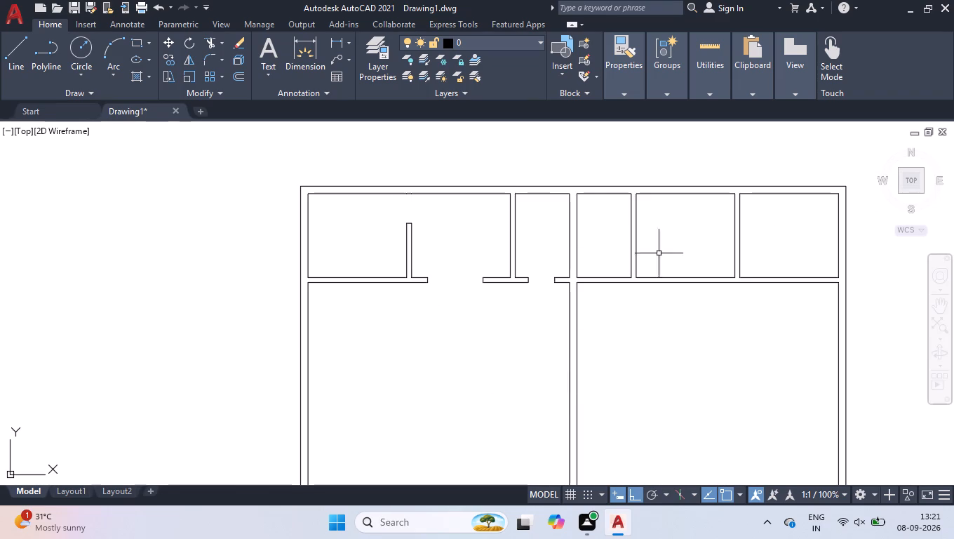
left_click(799, 248)
left_click(612, 352)
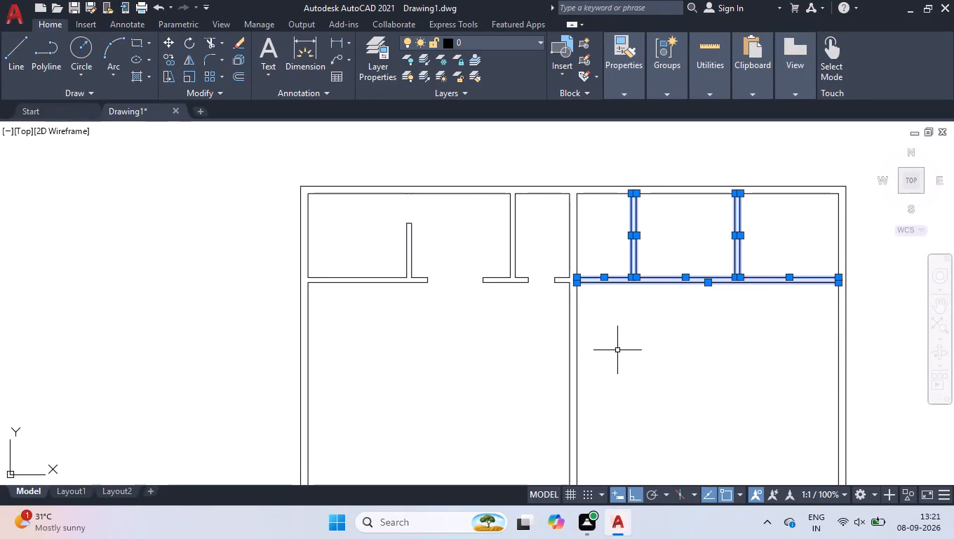
key("Delete")
Mirror the left half's partitions, including their opening end lines, into the right half about the midpoint of the top outer wall.
scroll(558, 276, "up", 1)
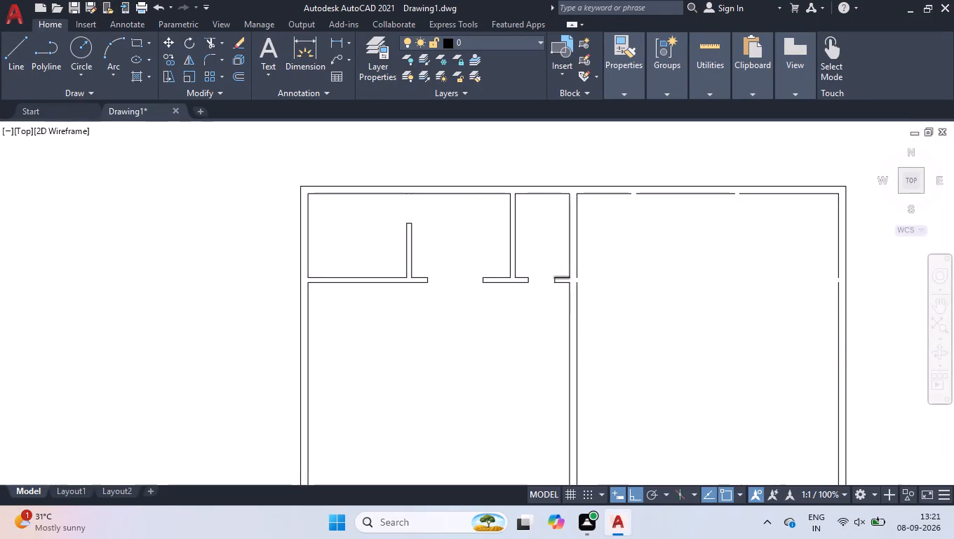
scroll(558, 276, "up", 1)
left_click(558, 246)
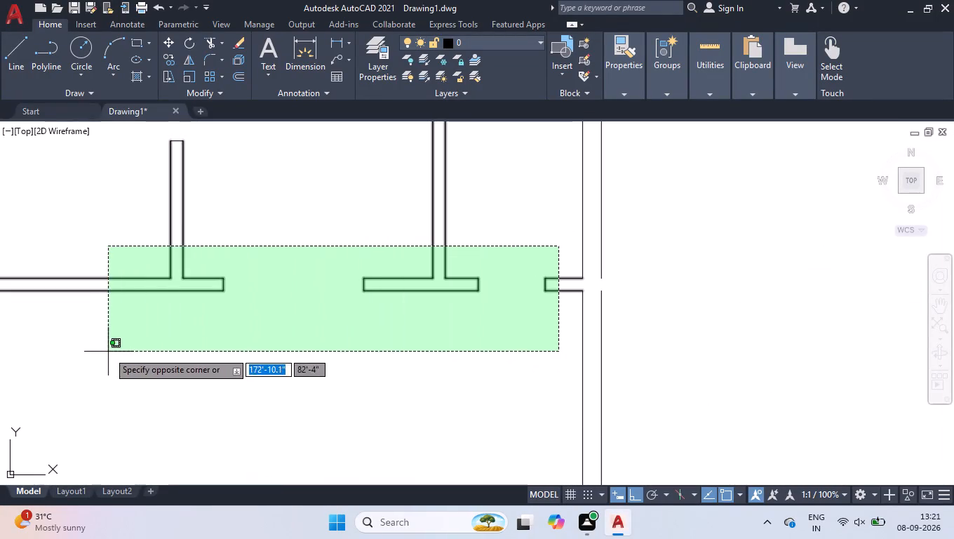
left_click(108, 352)
scroll(221, 413, "down", 2)
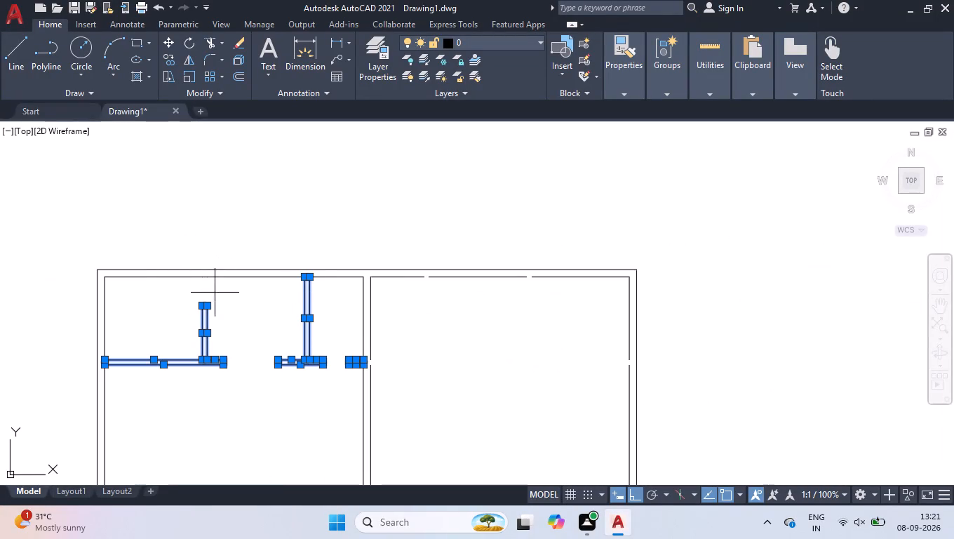
left_click(215, 293)
left_click(187, 312)
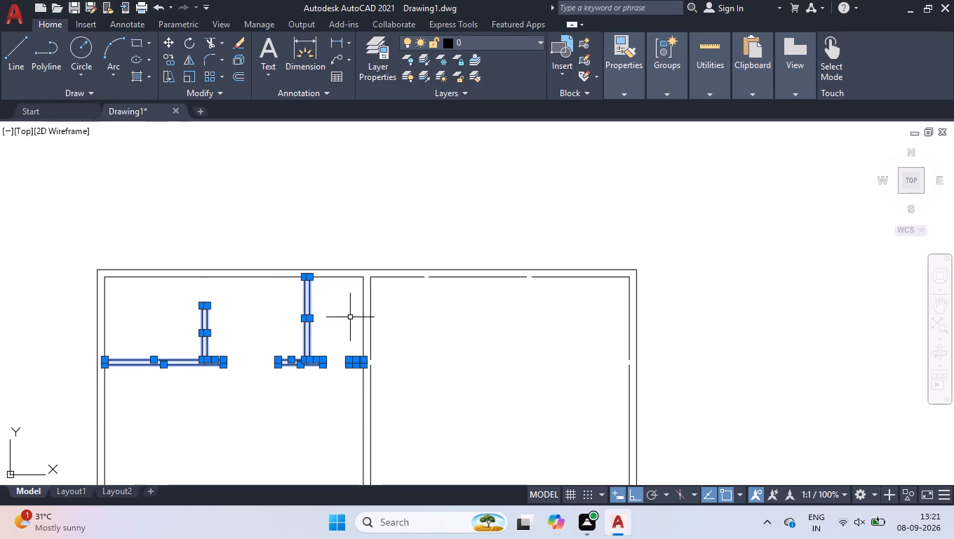
type("mi")
key("Return")
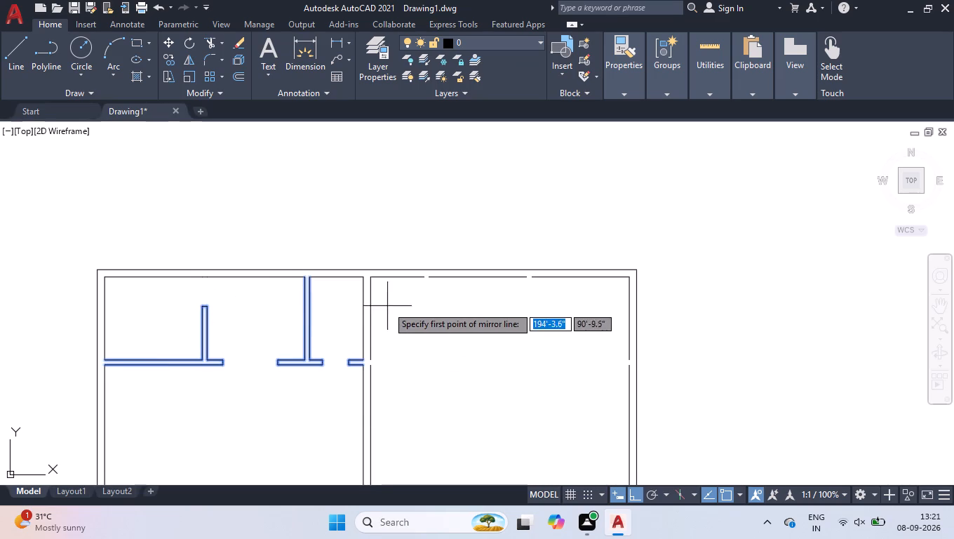
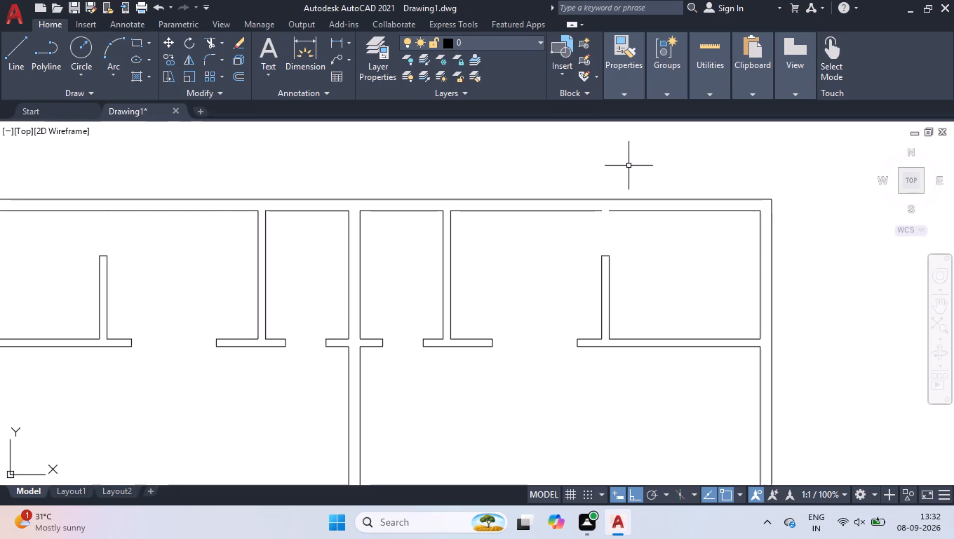
Join the two collinear segments of the top wall's inner line across the gap above the short partition in the upper-right room.
left_click(671, 204)
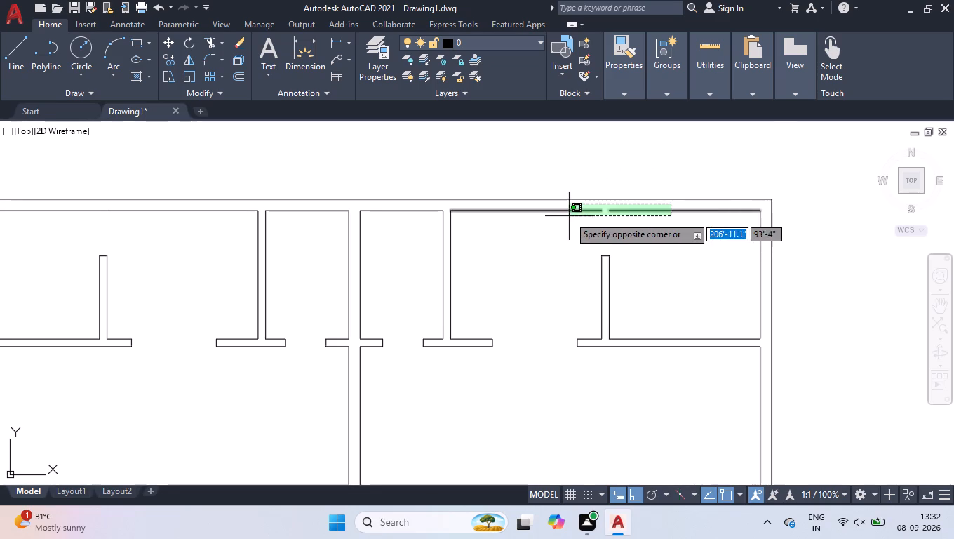
left_click(555, 222)
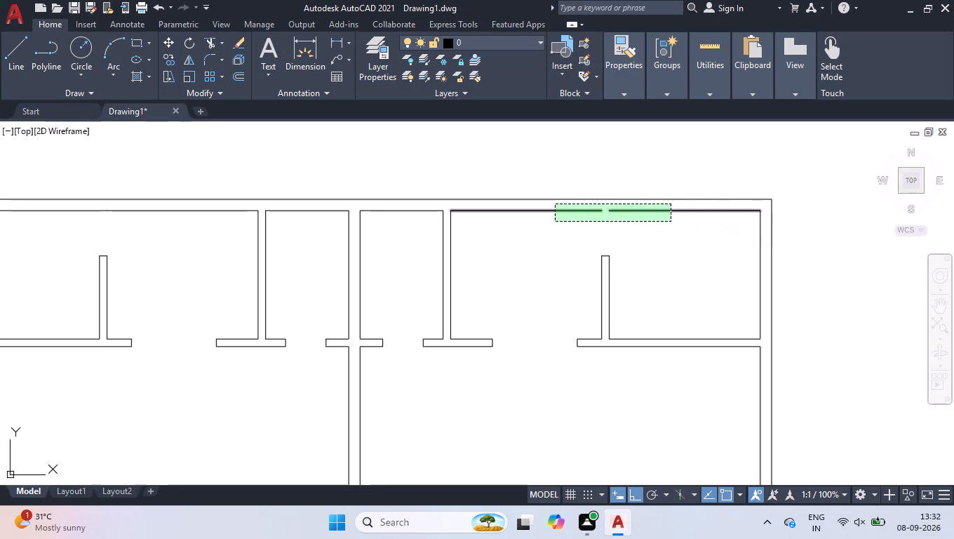
key("j")
key("Return")
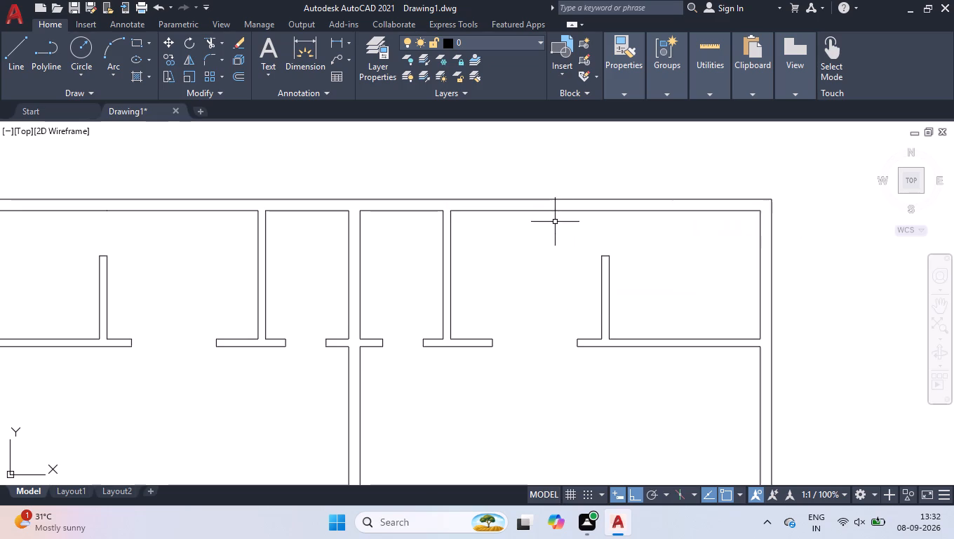
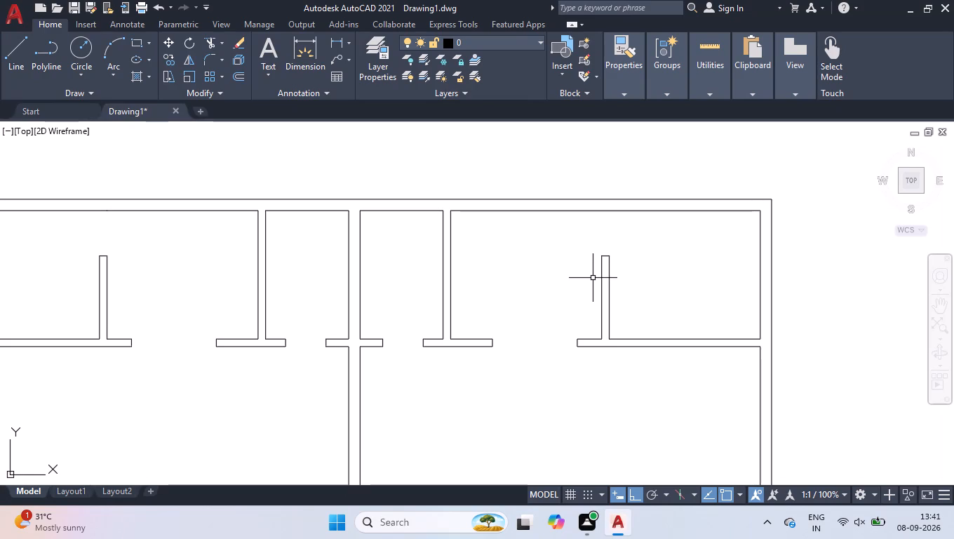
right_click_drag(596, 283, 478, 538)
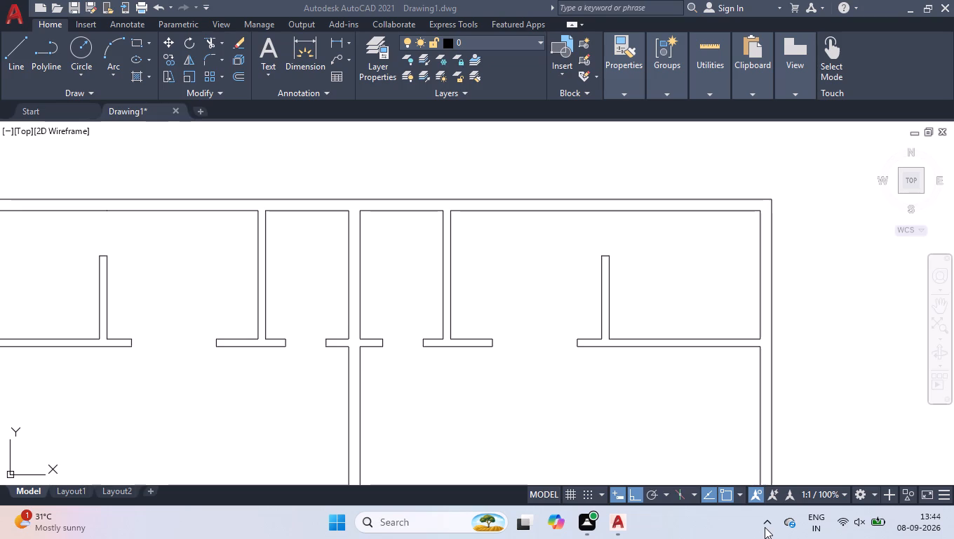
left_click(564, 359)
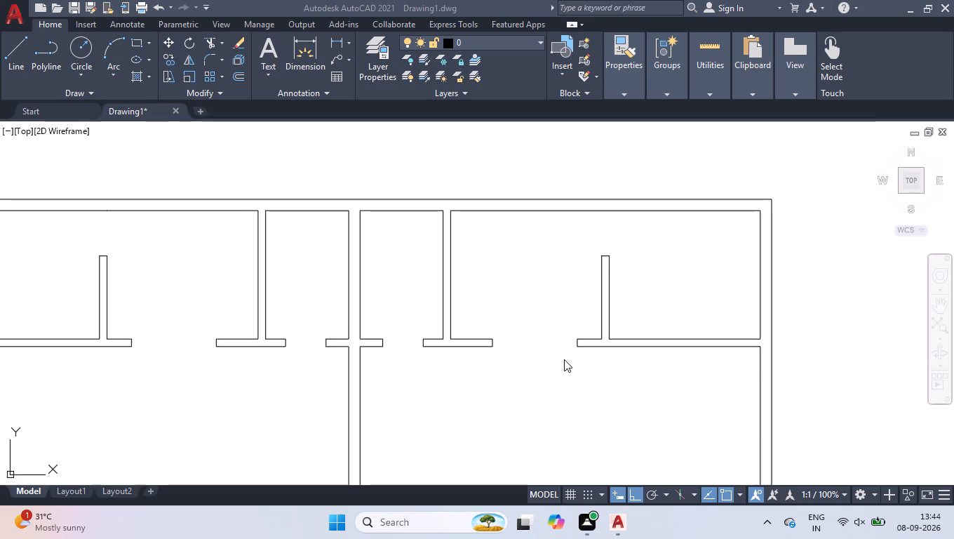
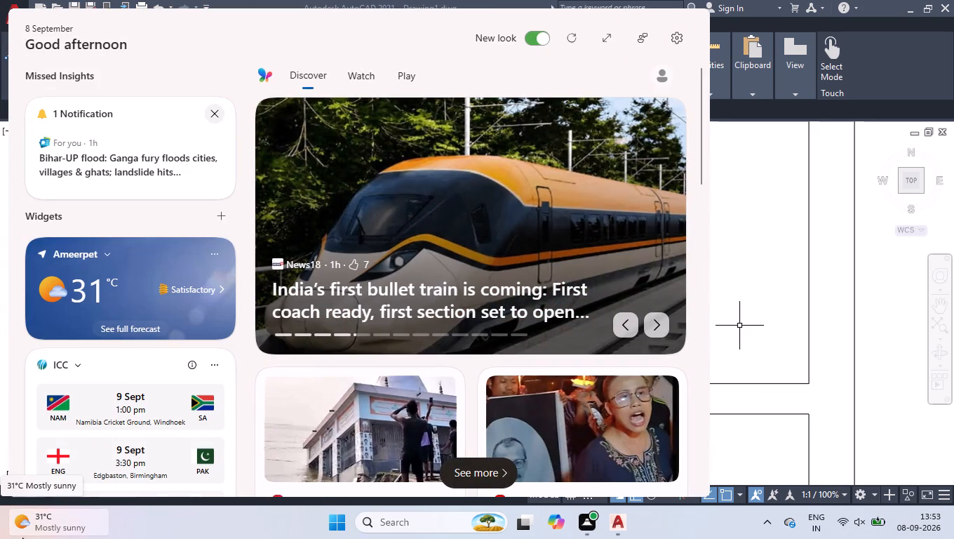
Dismiss the news and weather widgets board and return to the floor plan drawing.
left_click(29, 528)
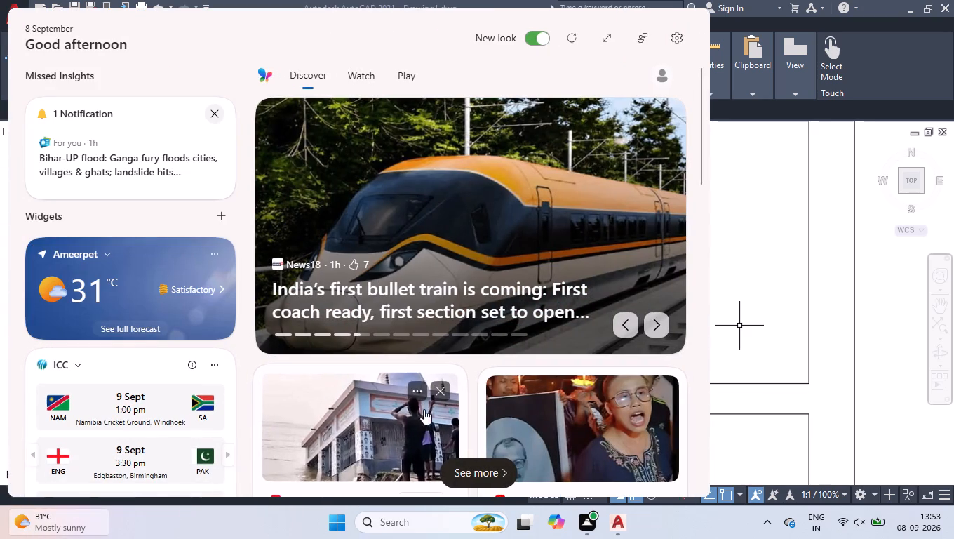
left_click(739, 241)
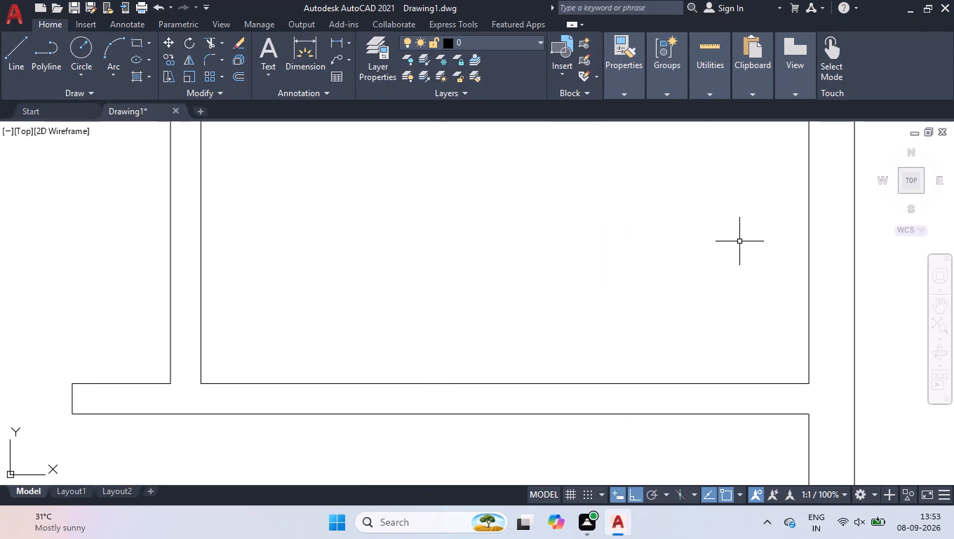
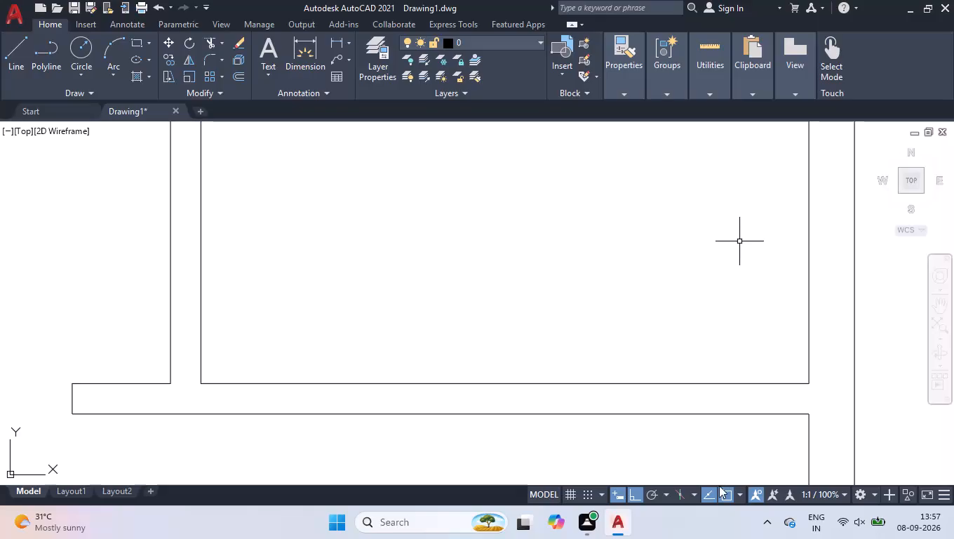
Turn on polar tracking in place of ortho mode.
left_click(646, 491)
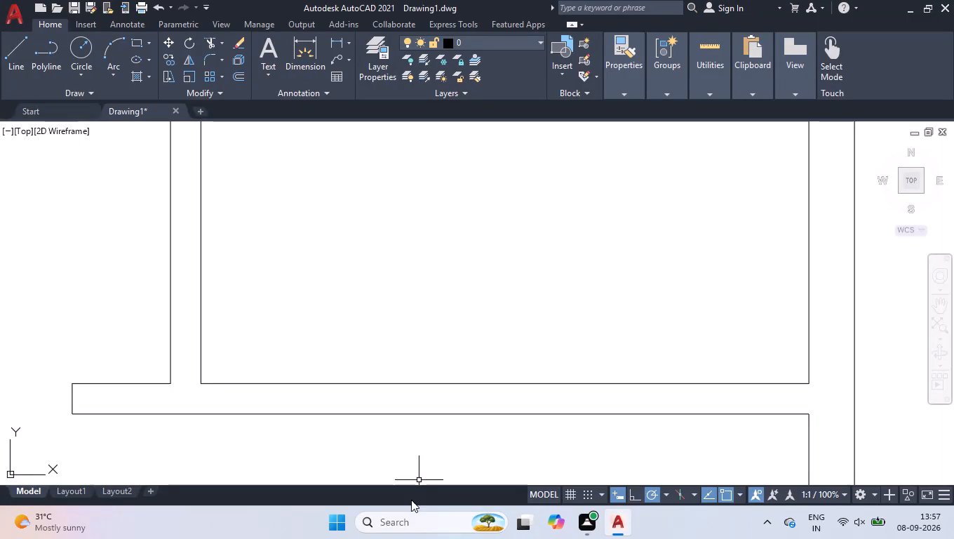
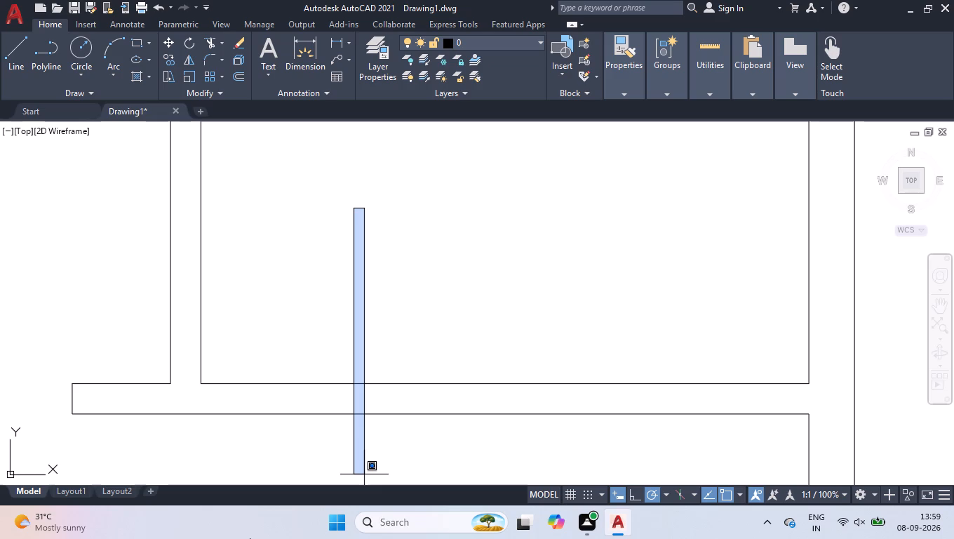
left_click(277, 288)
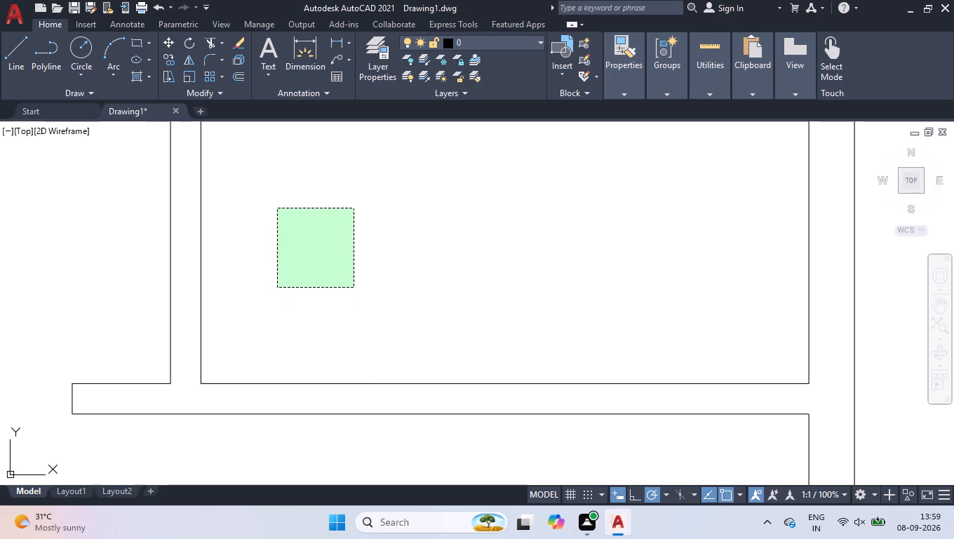
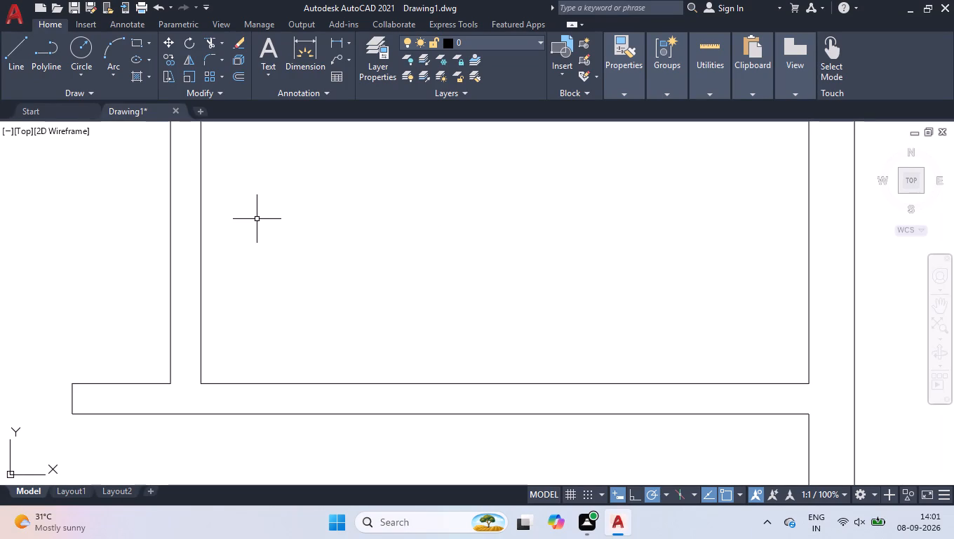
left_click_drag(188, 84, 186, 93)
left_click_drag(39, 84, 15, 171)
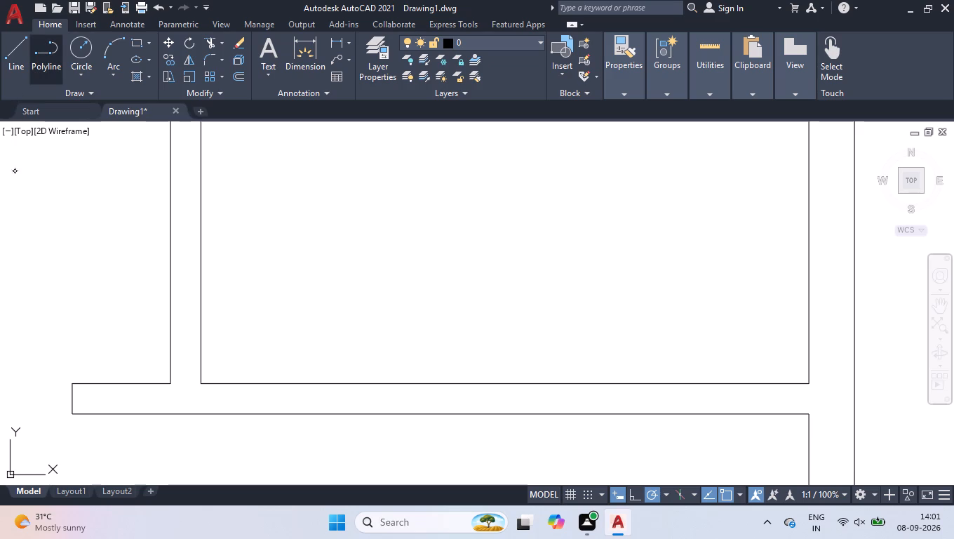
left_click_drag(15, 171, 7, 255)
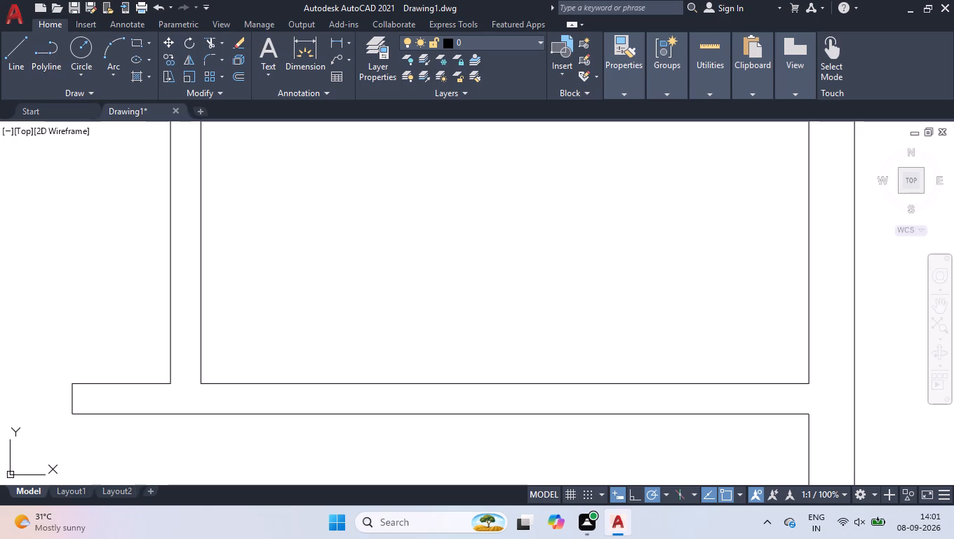
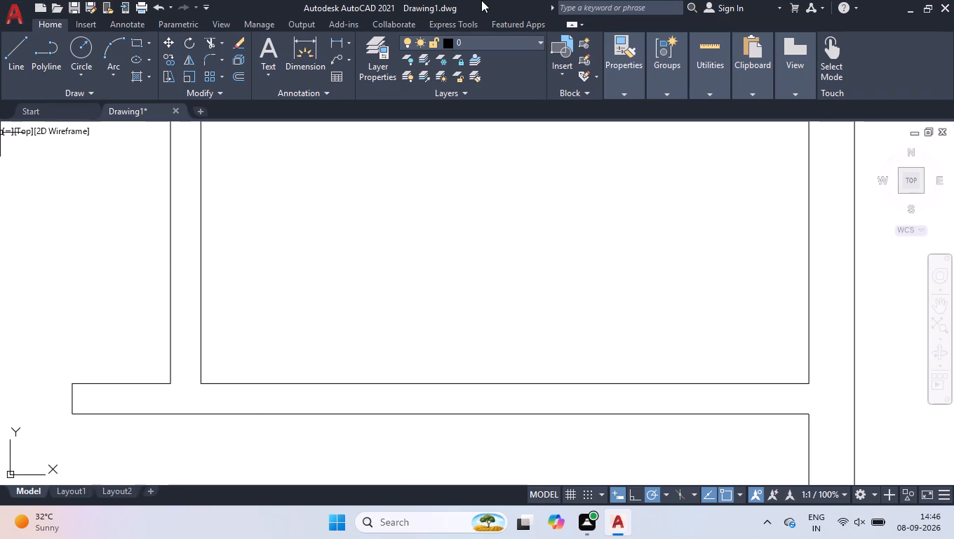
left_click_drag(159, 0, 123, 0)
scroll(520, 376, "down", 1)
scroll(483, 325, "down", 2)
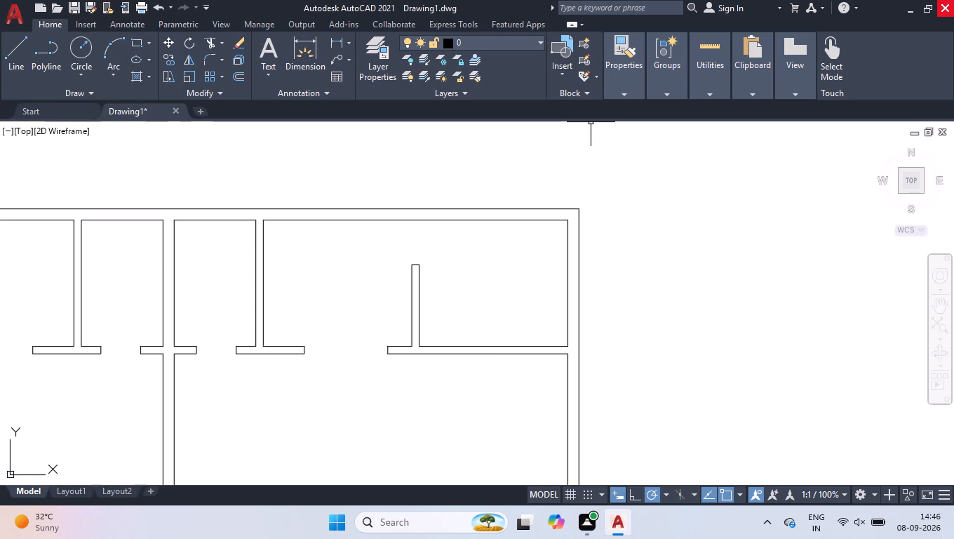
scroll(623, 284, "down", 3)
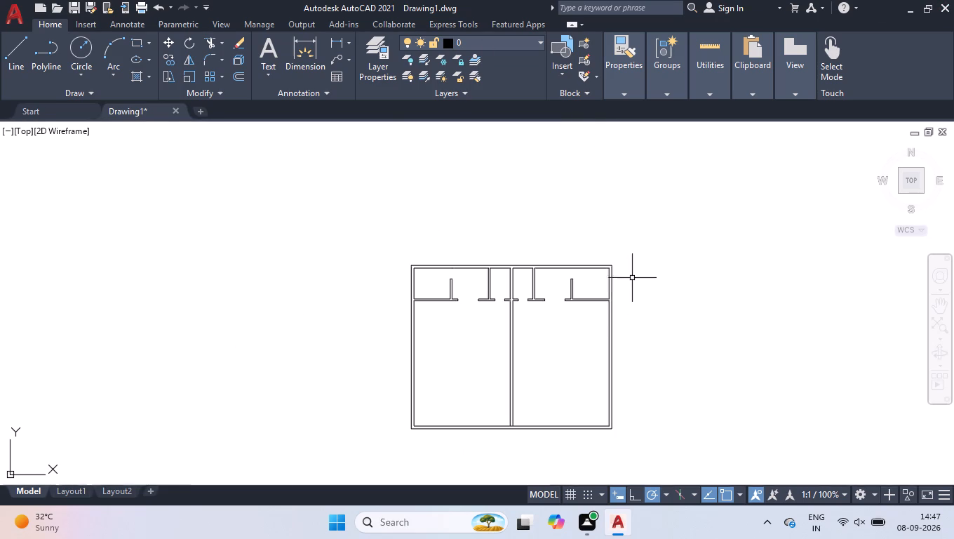
With Ortho on, draw a 10' by 10' room outline from the left outer wall's inner face, below the upper-left room's partition.
scroll(584, 375, "up", 2)
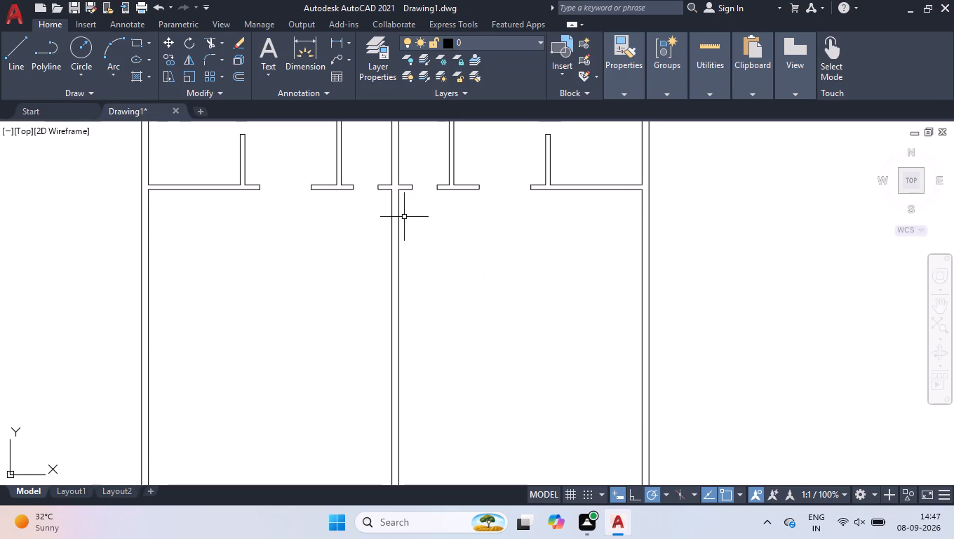
key("l")
key("Return")
scroll(374, 294, "down", 1)
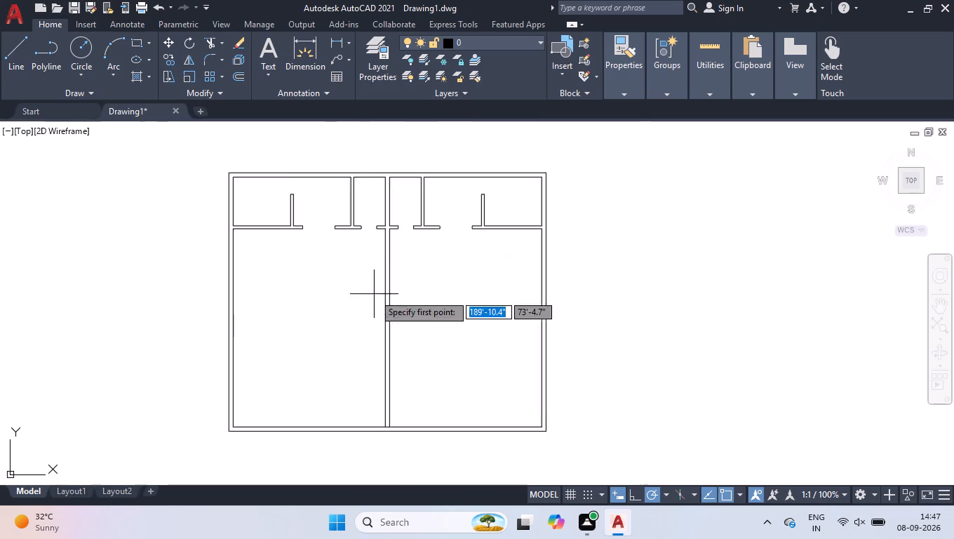
scroll(220, 229, "up", 3)
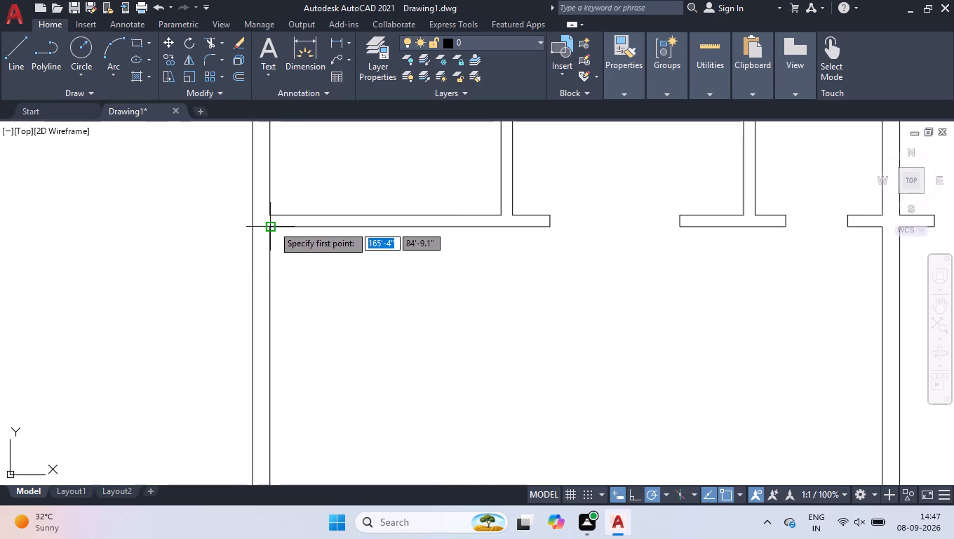
left_click(273, 225)
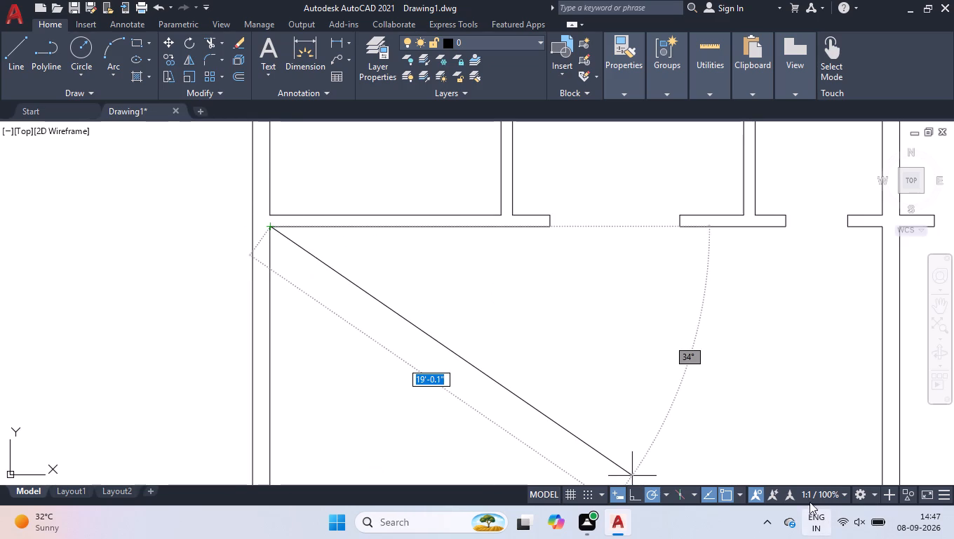
left_click(635, 494)
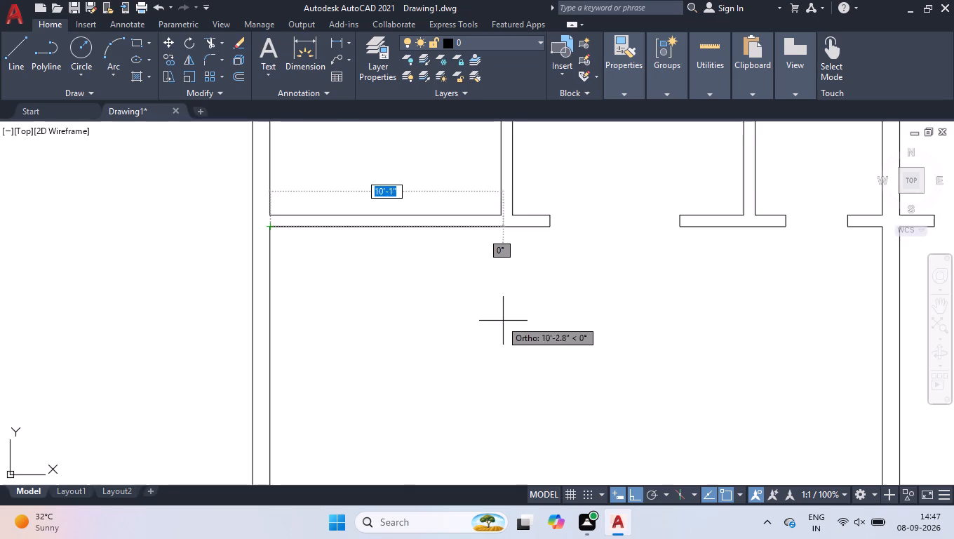
type("10'")
key("Return")
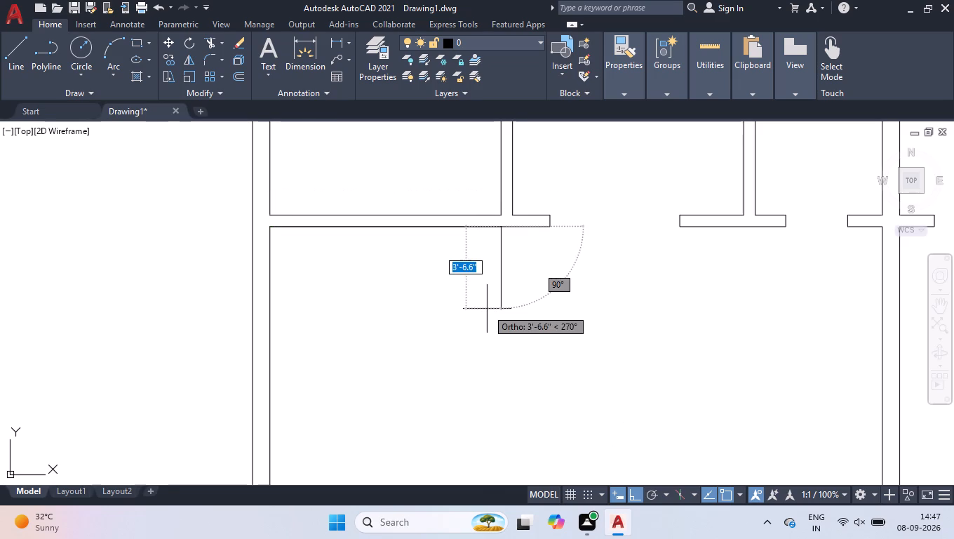
type("10'")
key("Return")
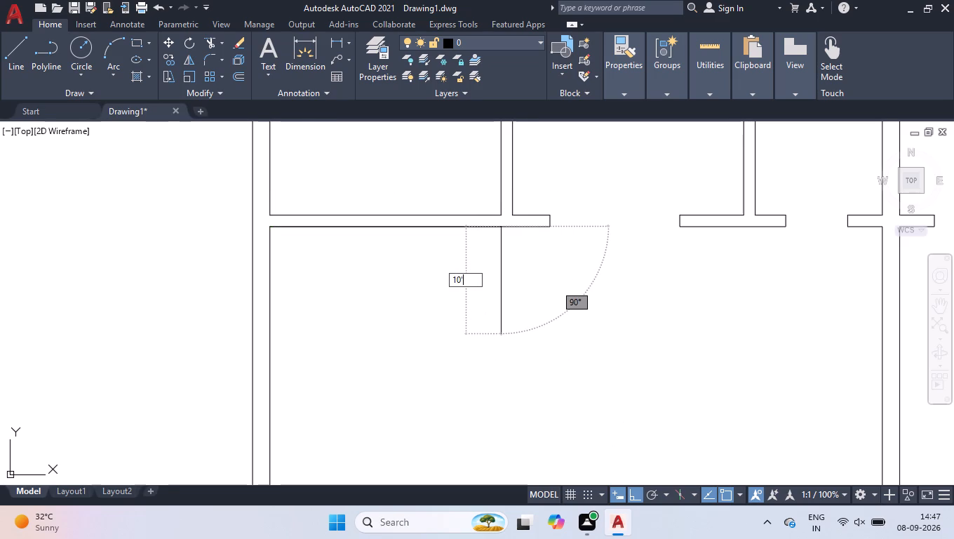
type("10/")
key("BackSpace")
key("apostrophe")
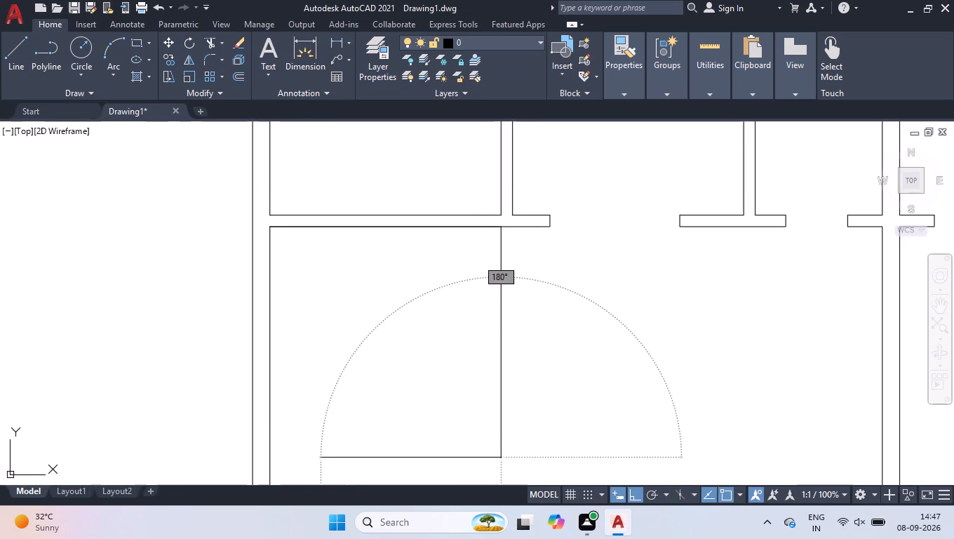
key("Return")
key("space")
scroll(403, 397, "down", 1)
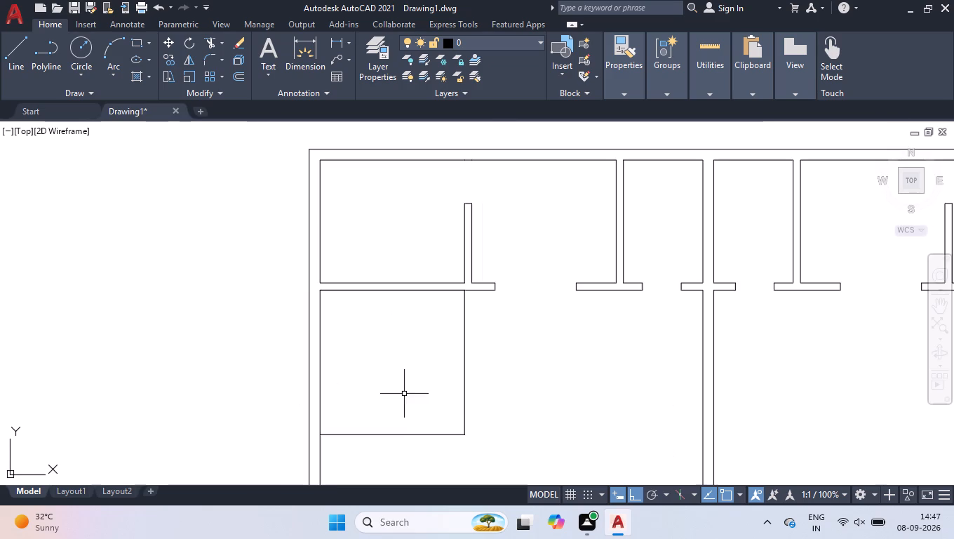
Delete the new room's top line that overlaps the existing horizontal partition.
scroll(433, 445, "up", 1)
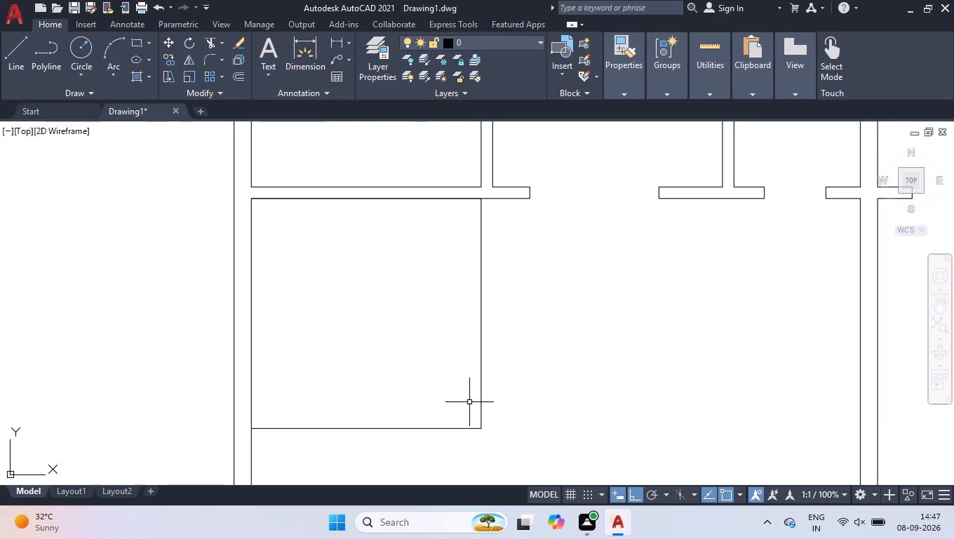
left_click(328, 197)
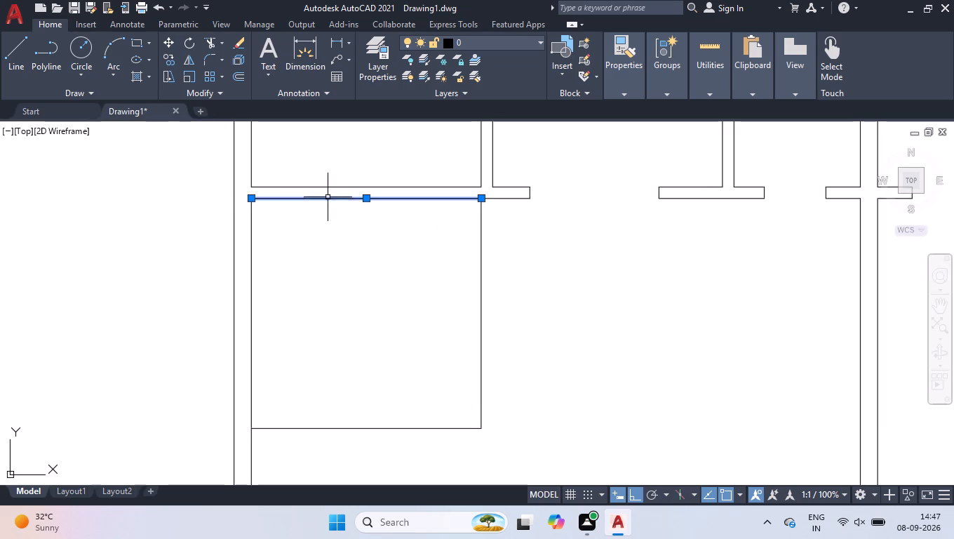
key("Delete")
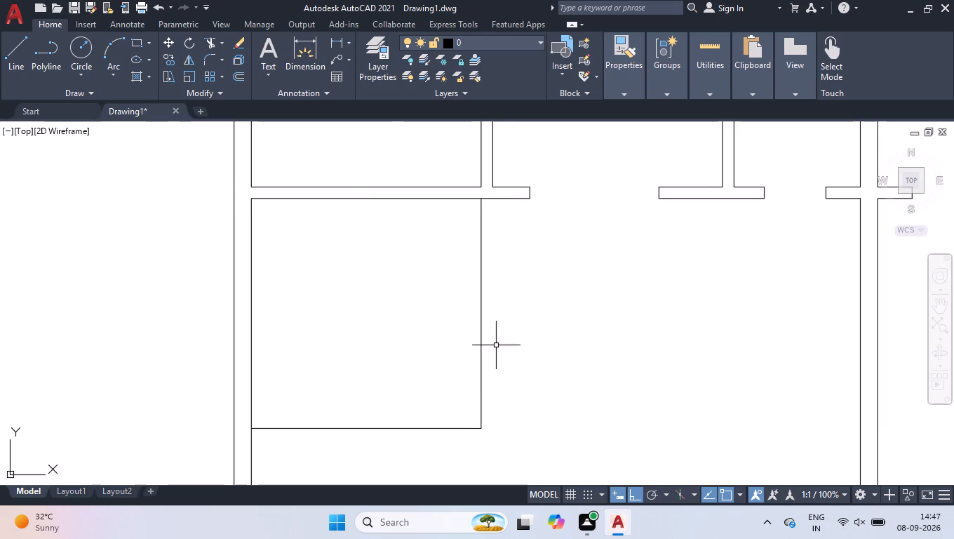
Offset the 10' room's lower and right-hand lines outward by 4.5" to give the walls thickness.
type("off")
key("Return")
type("4.5")
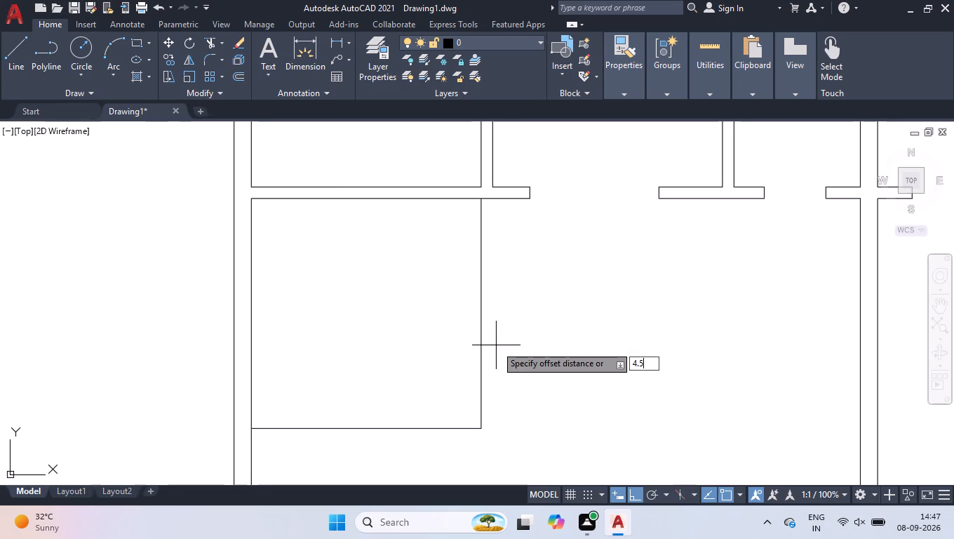
key("Return")
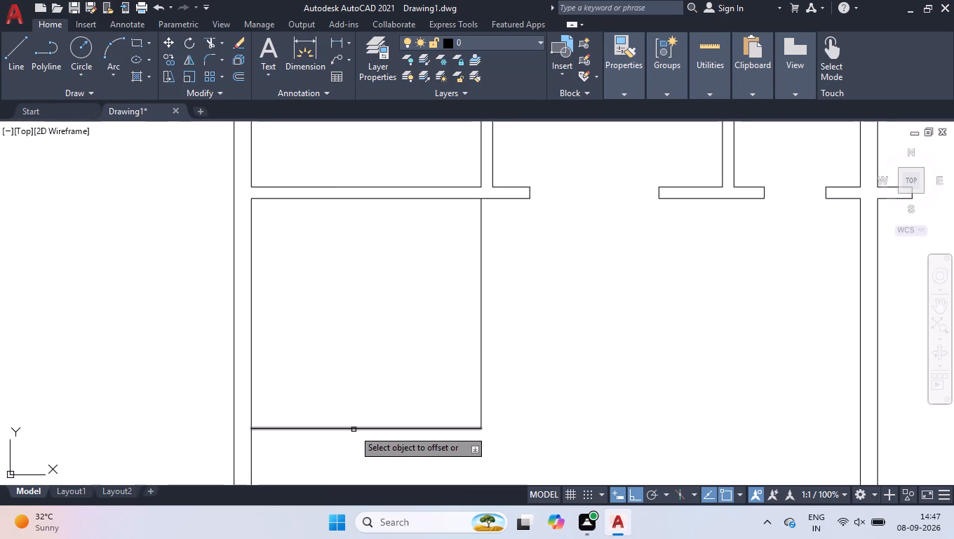
left_click(354, 430)
left_click(368, 458)
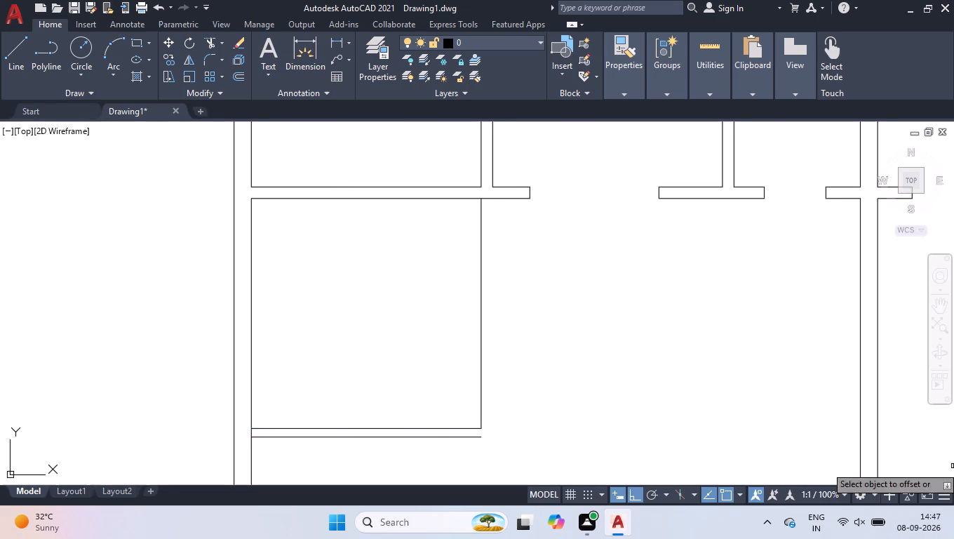
double_click(481, 306)
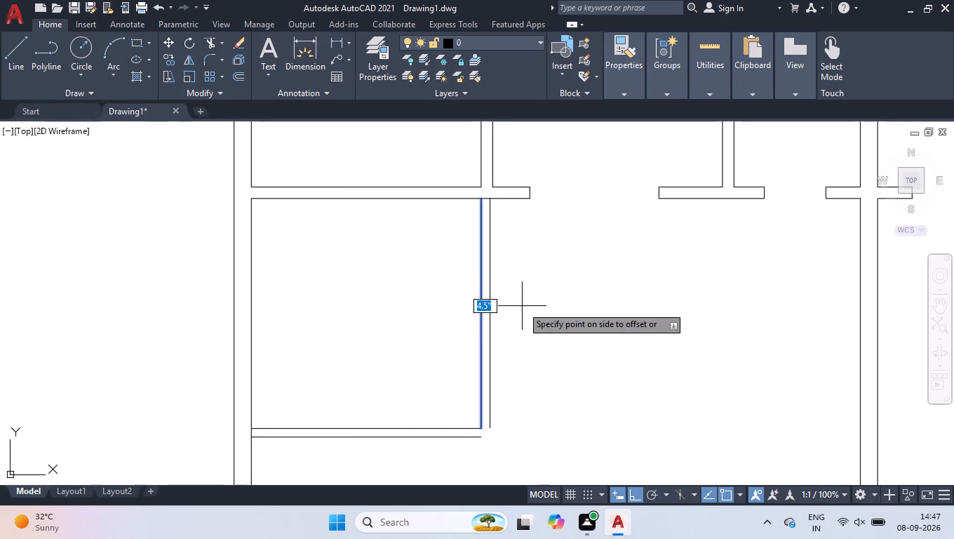
left_click(522, 306)
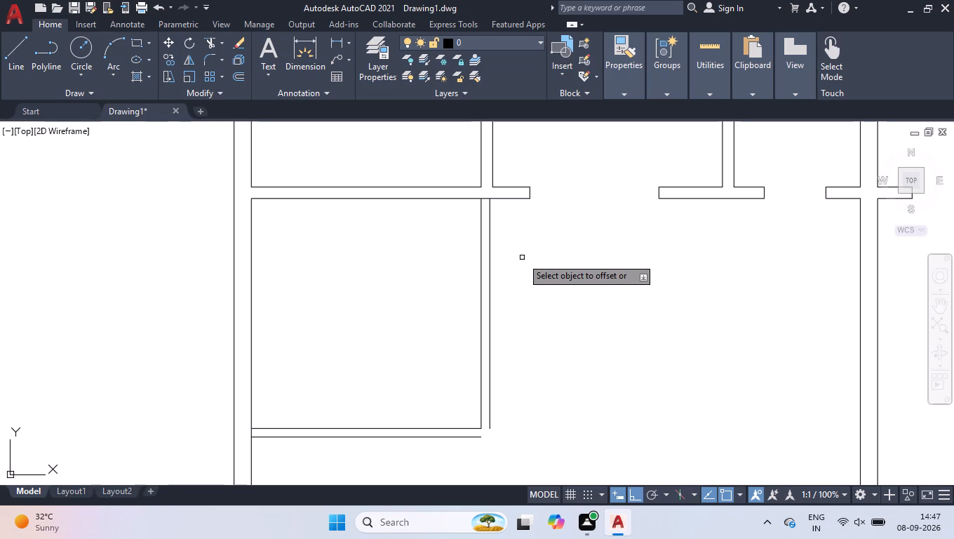
key("Return")
Fillet the two offset lines of the 10' room into a closed outer corner.
key("f")
key("Return")
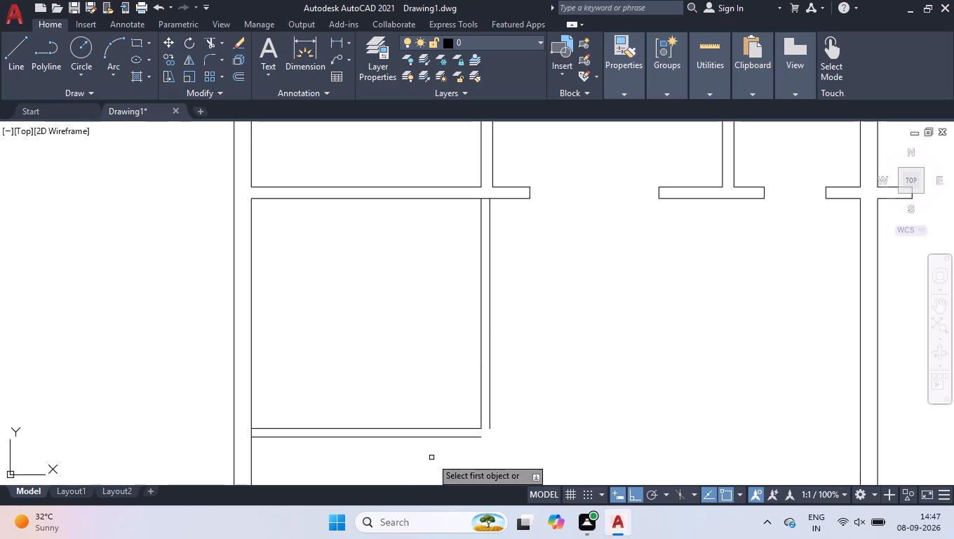
left_click(458, 438)
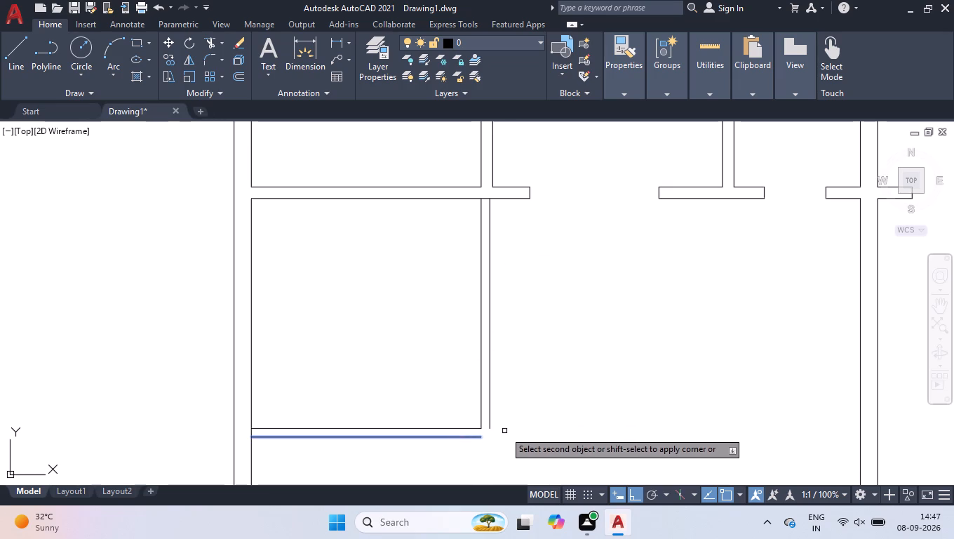
left_click(489, 411)
Draw a 6' wide by 9'9" deep room outline directly below the 10' room, ending at the left outer wall.
scroll(496, 309, "down", 2)
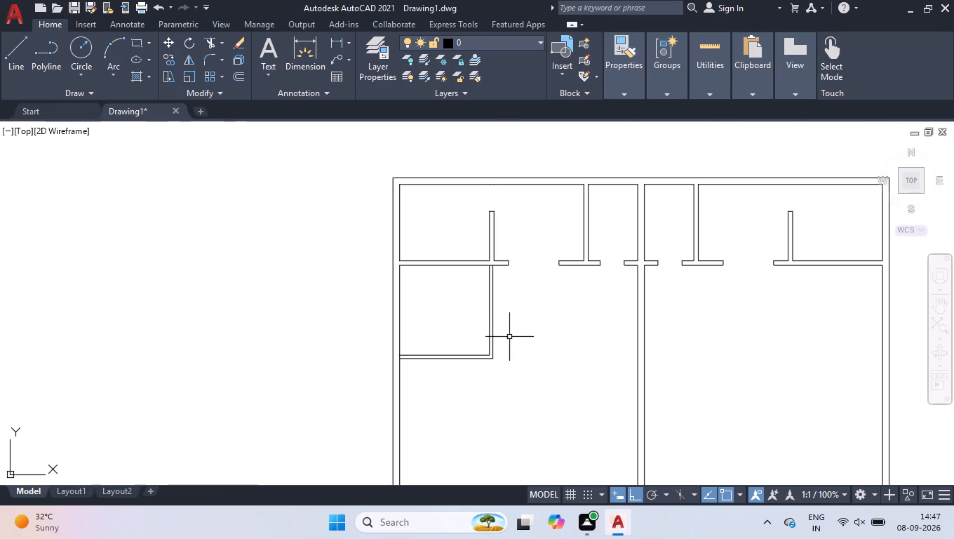
scroll(518, 359, "up", 1)
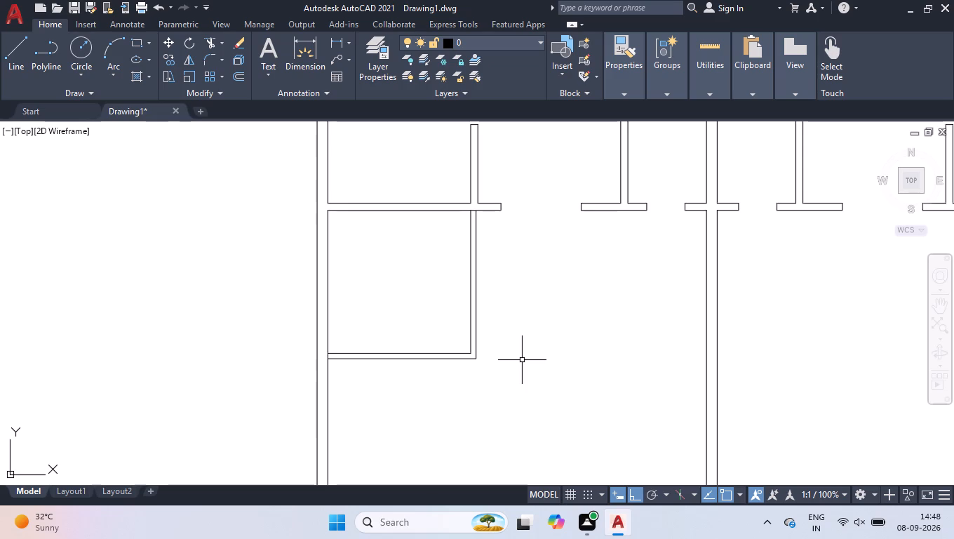
scroll(547, 258, "down", 2)
scroll(487, 422, "up", 1)
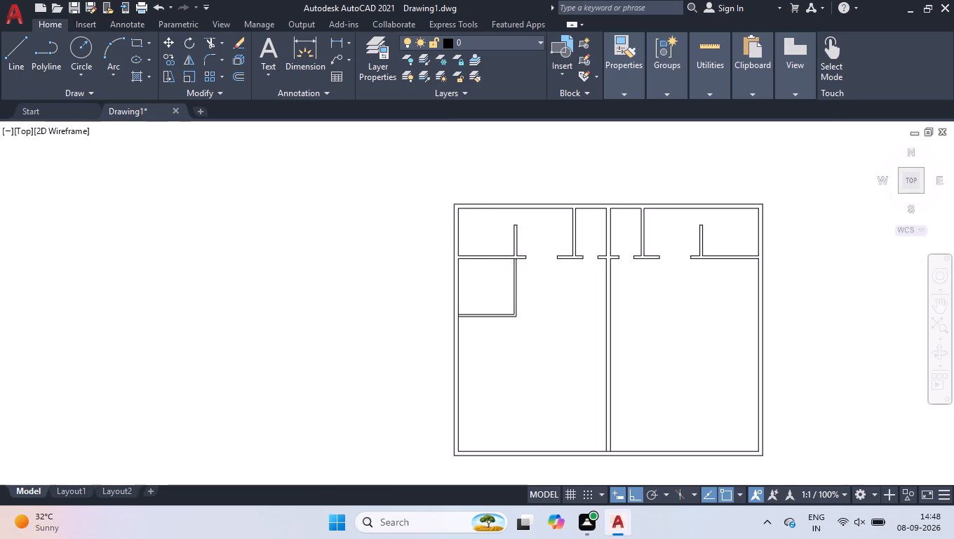
scroll(468, 295, "up", 1)
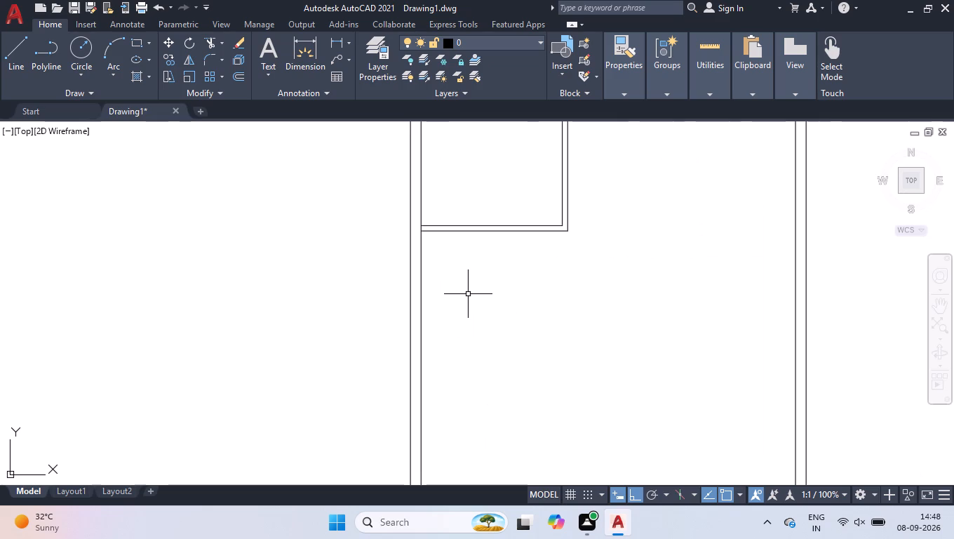
key("l")
key("Return")
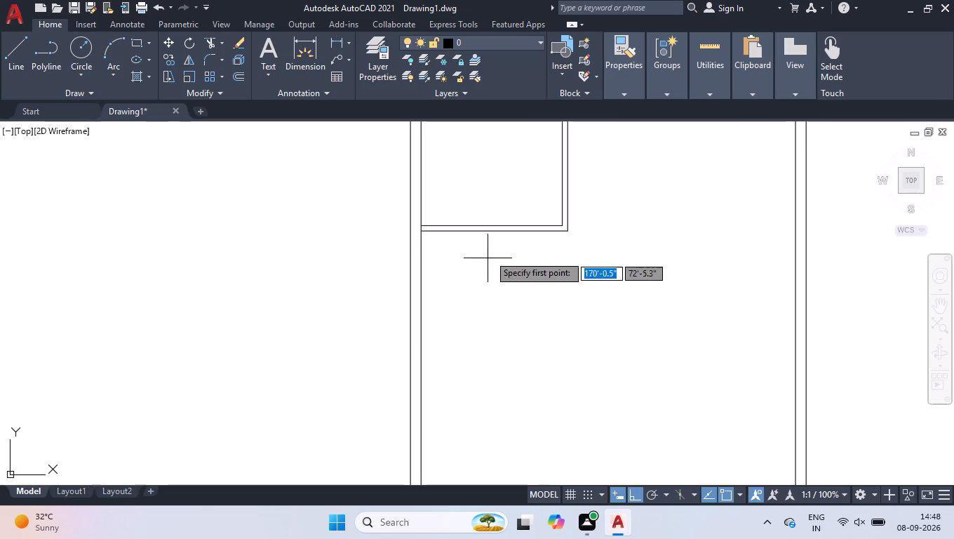
left_click(421, 232)
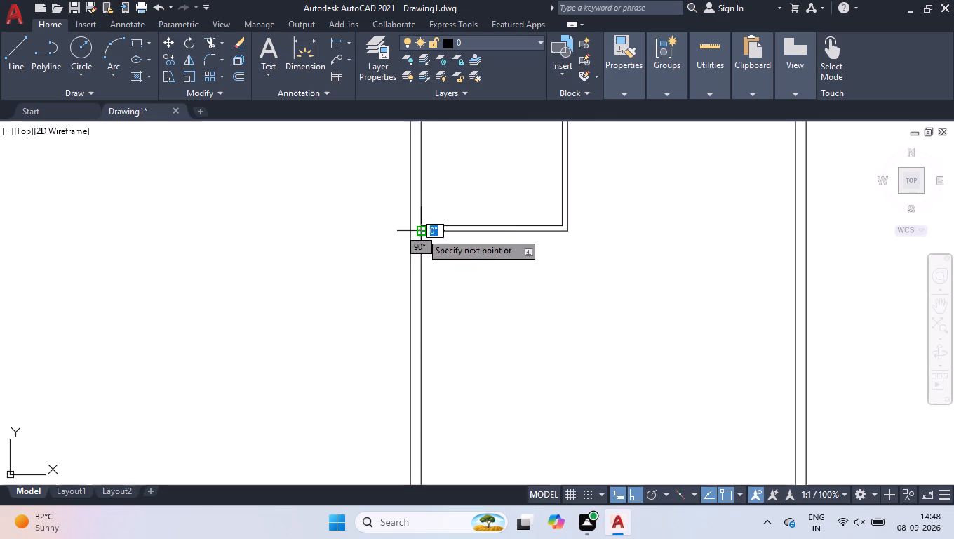
type("6'")
key("Return")
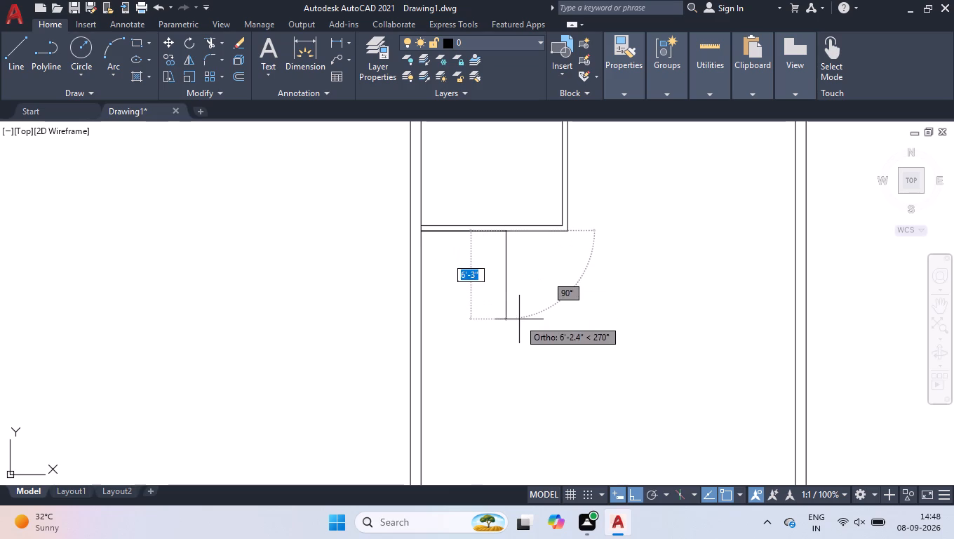
key("9")
type("'9")
key("Return")
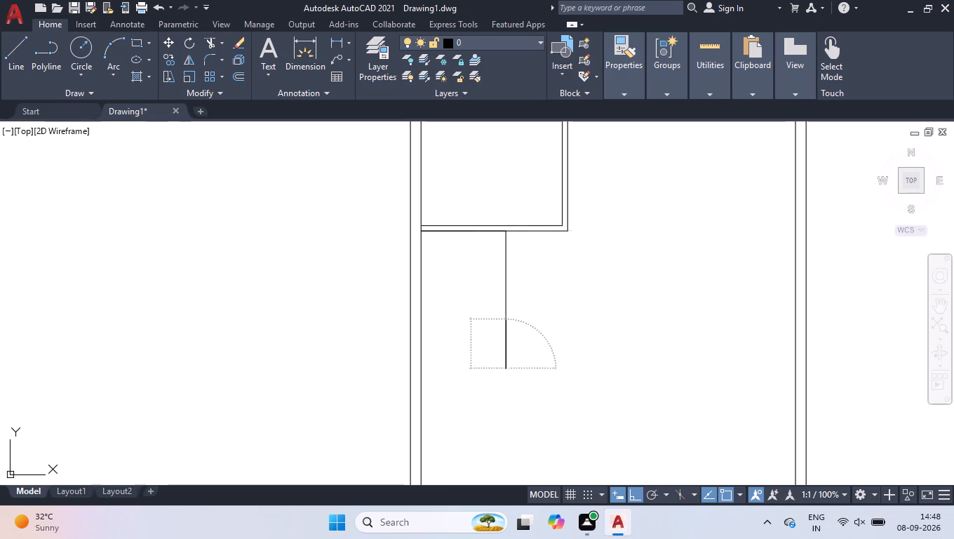
left_click(423, 368)
key("space")
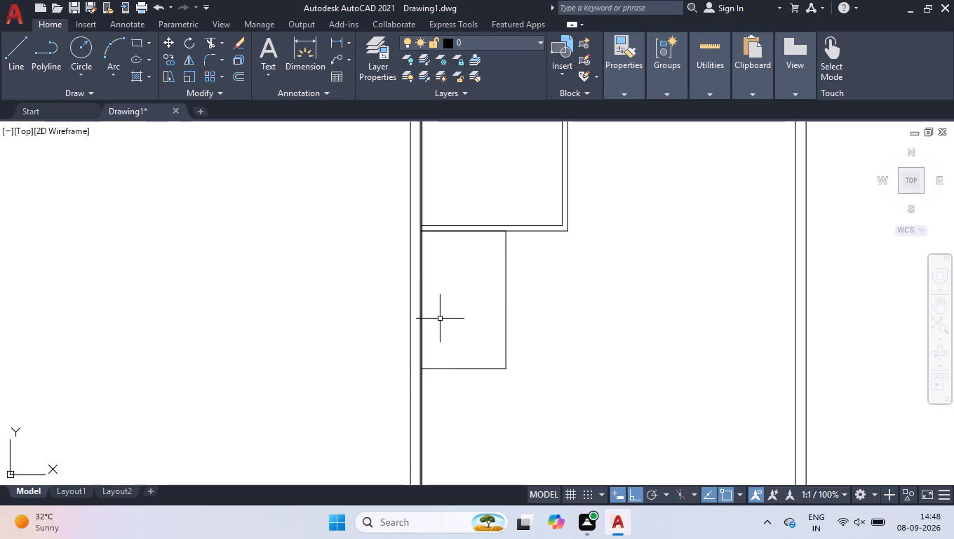
Delete the 6' room's top line that overlaps the wall of the room above.
left_click(457, 229)
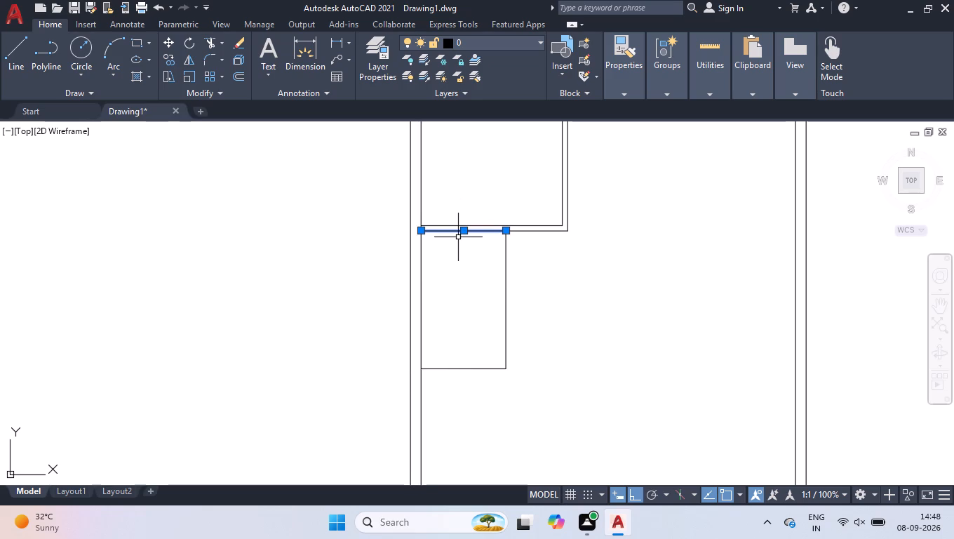
key("Delete")
Offset the 6' room's lower and right-hand lines outward by 4.5".
type("off")
key("Return")
type("4.5")
key("Return")
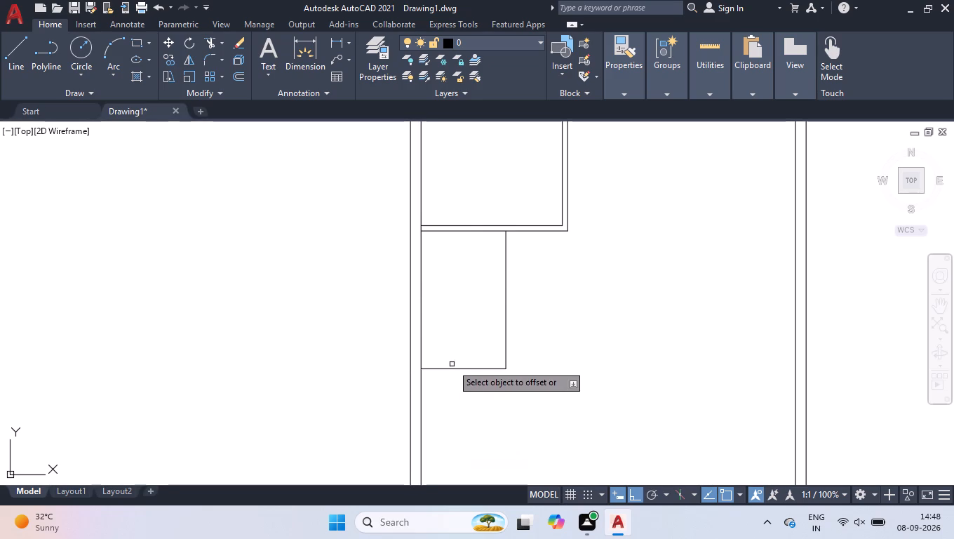
left_click(454, 369)
left_click(461, 387)
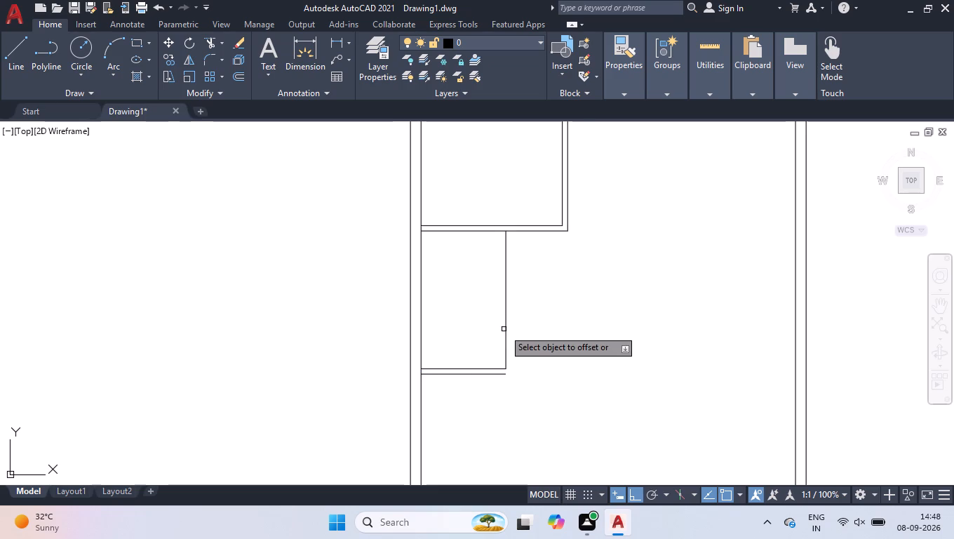
left_click(506, 325)
left_click(528, 326)
key("space")
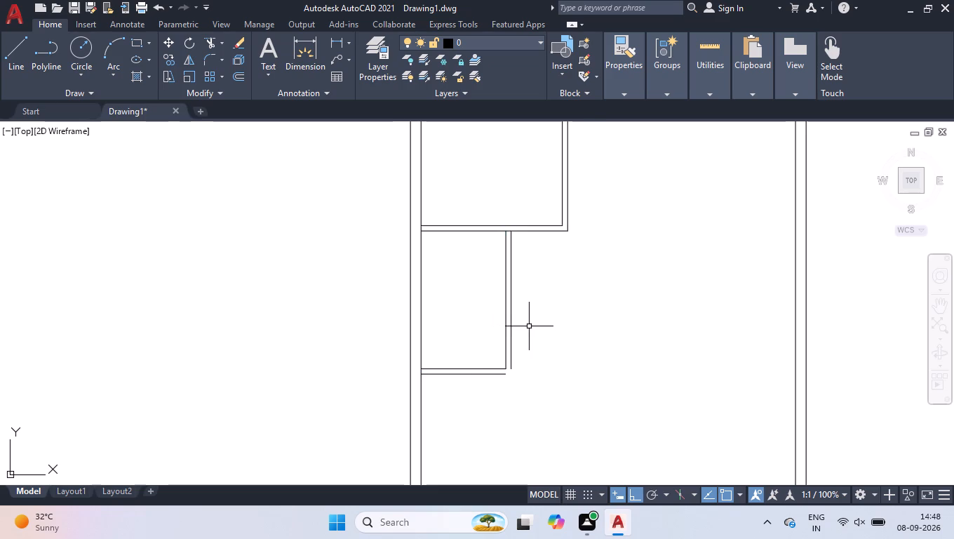
Fillet the 6' room's two offset lines into a closed outer corner.
key("f")
key("Return")
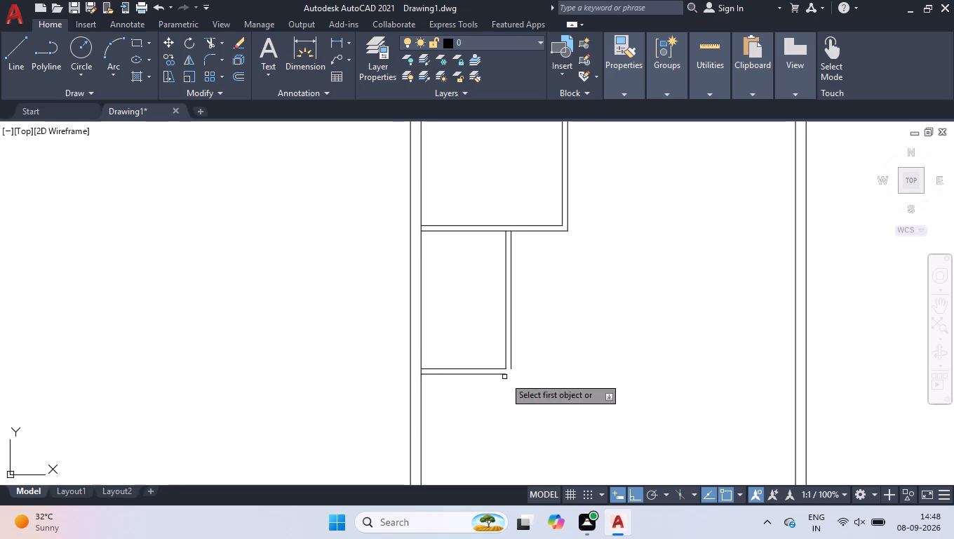
left_click(504, 373)
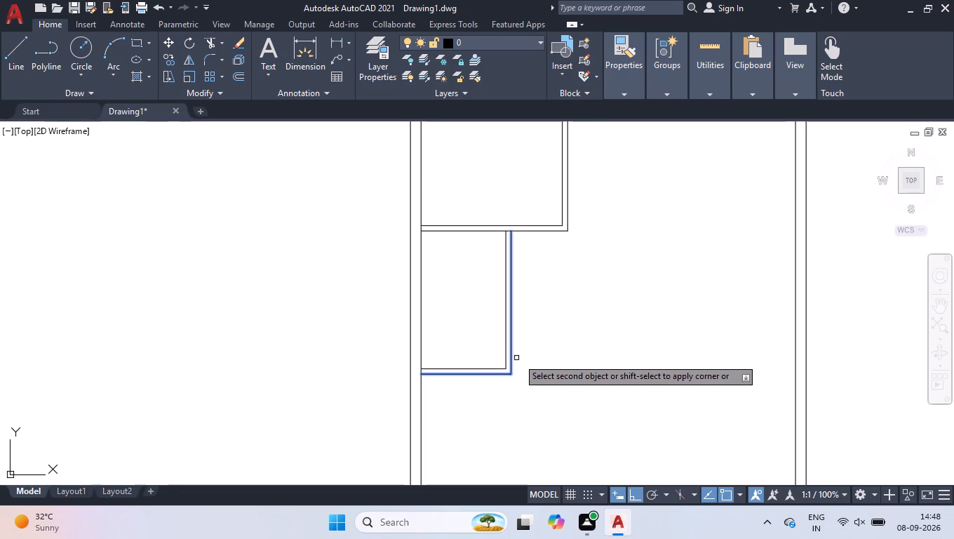
left_click(511, 358)
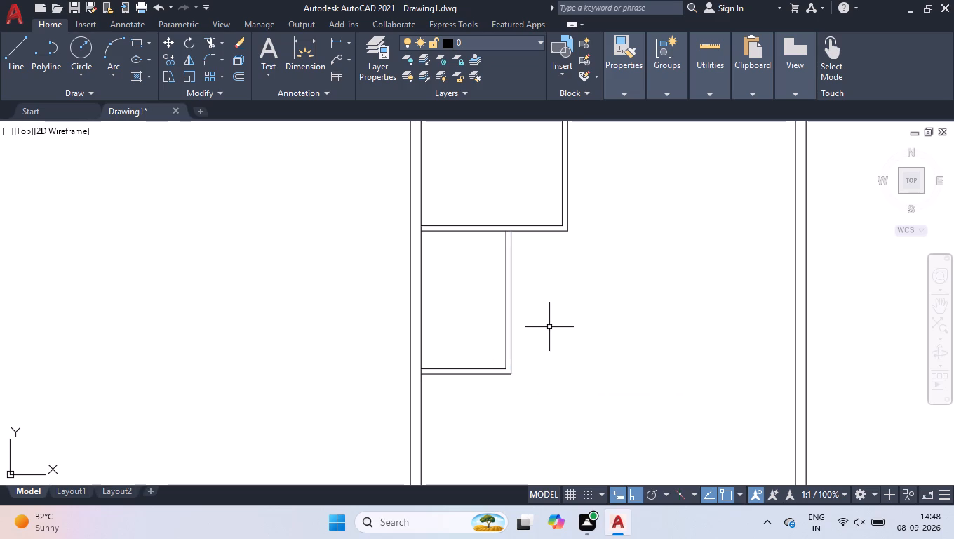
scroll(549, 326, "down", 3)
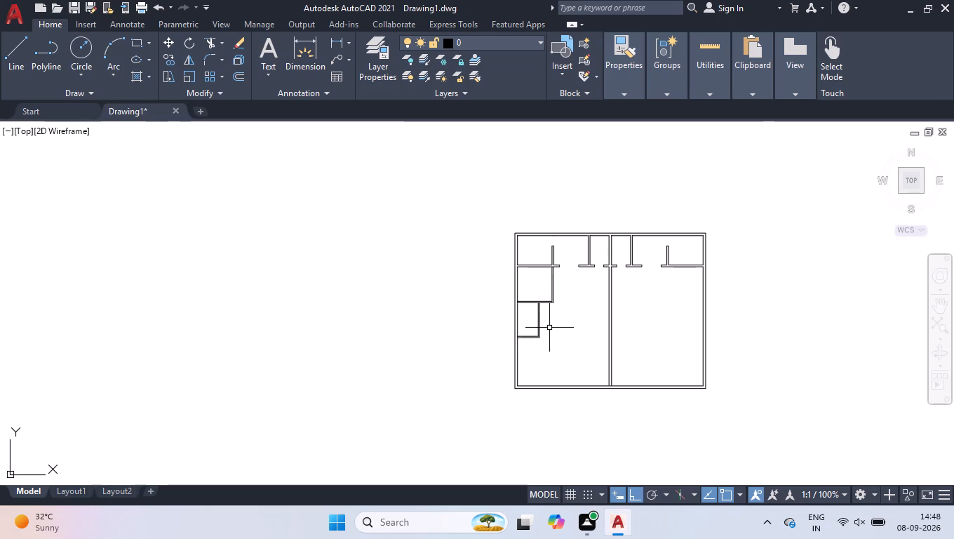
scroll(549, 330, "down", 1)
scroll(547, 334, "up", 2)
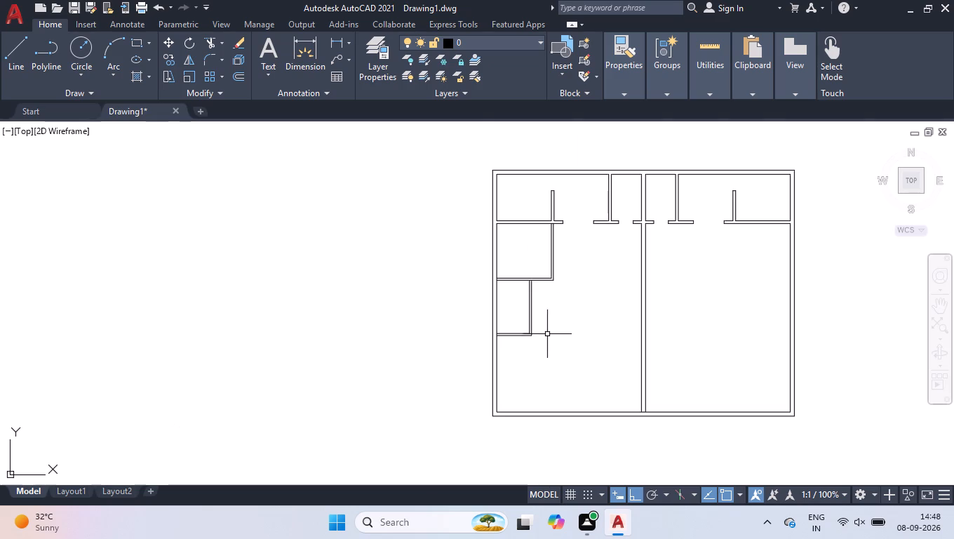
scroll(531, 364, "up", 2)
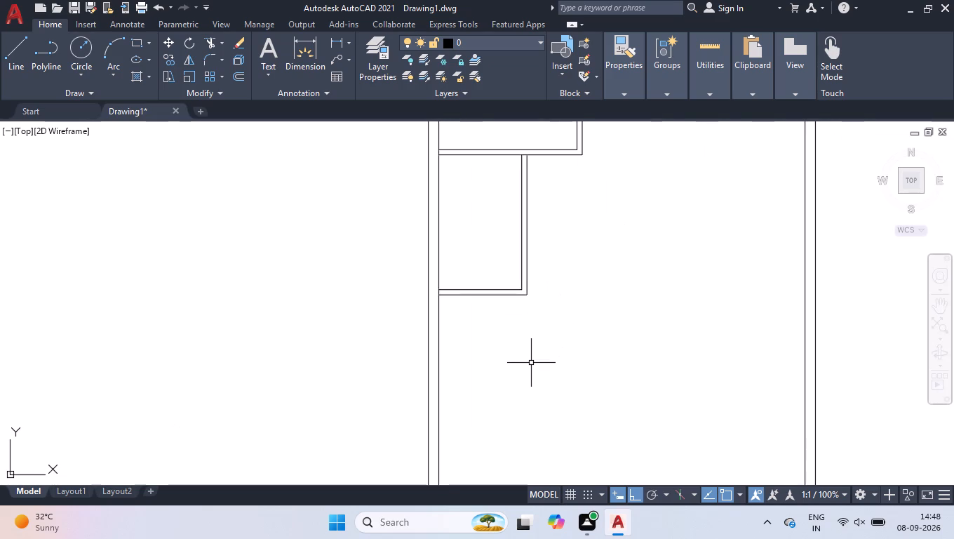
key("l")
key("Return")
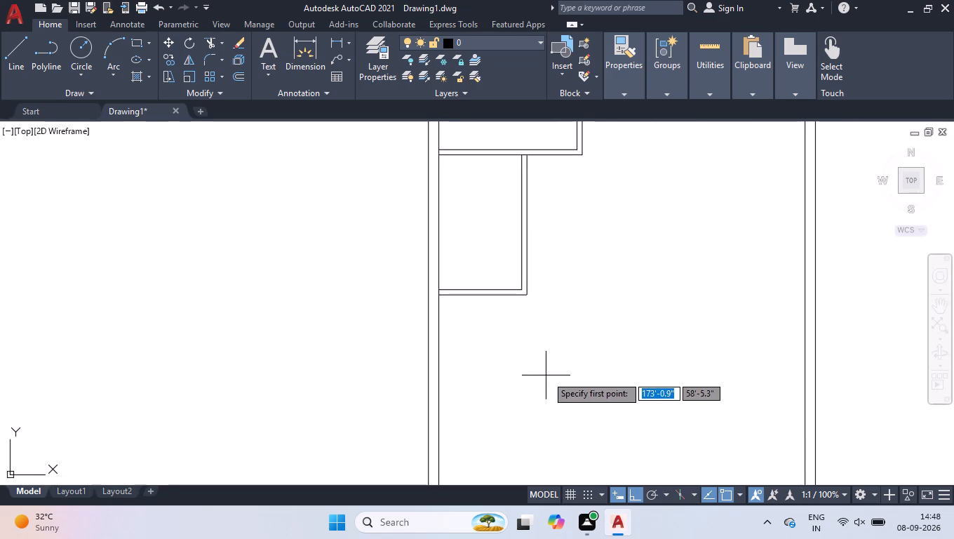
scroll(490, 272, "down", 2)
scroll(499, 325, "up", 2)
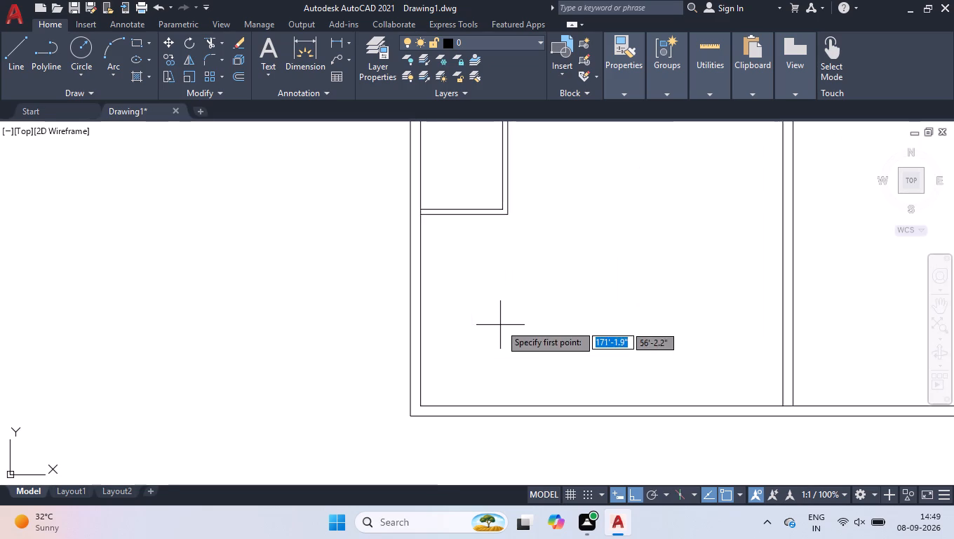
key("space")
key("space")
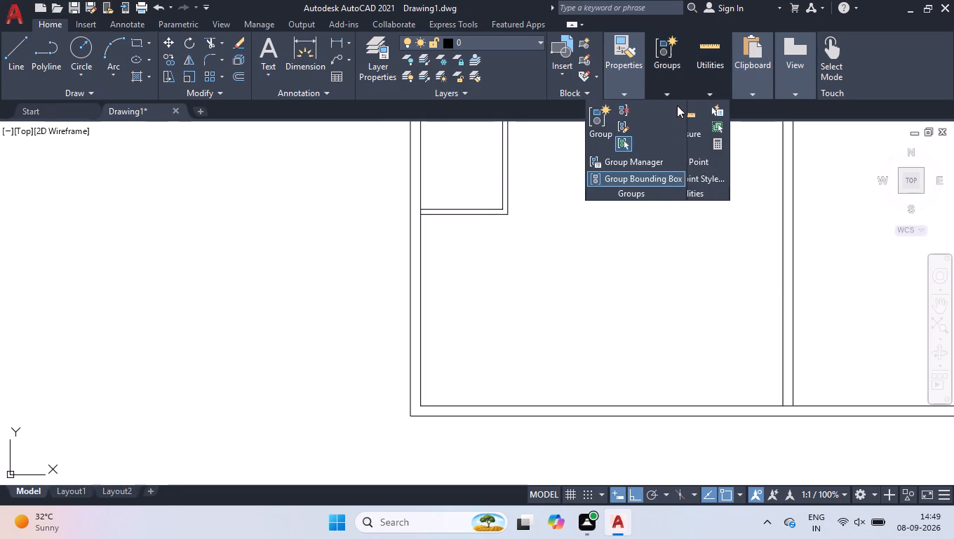
Measure the clear space between the 6' room's lower wall and the bottom outer wall.
left_click(696, 112)
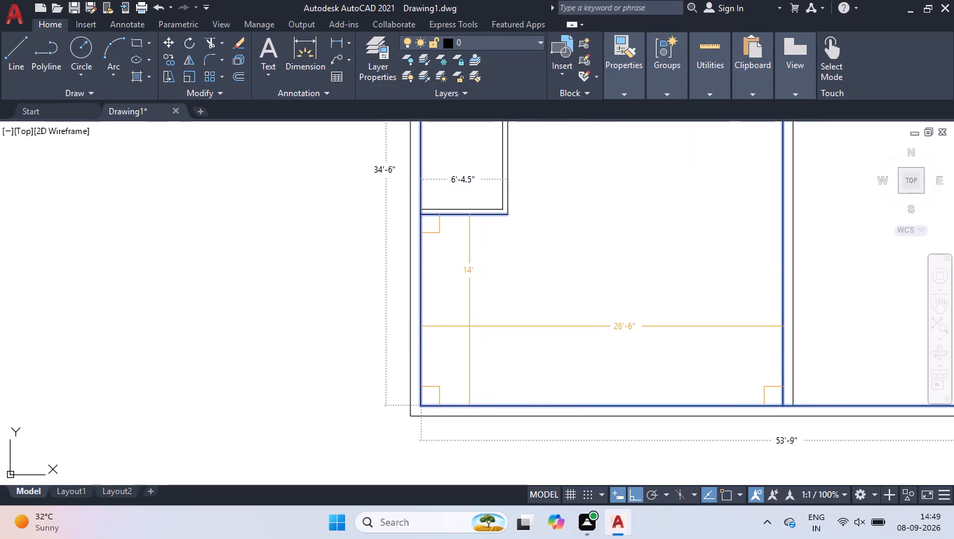
key("space")
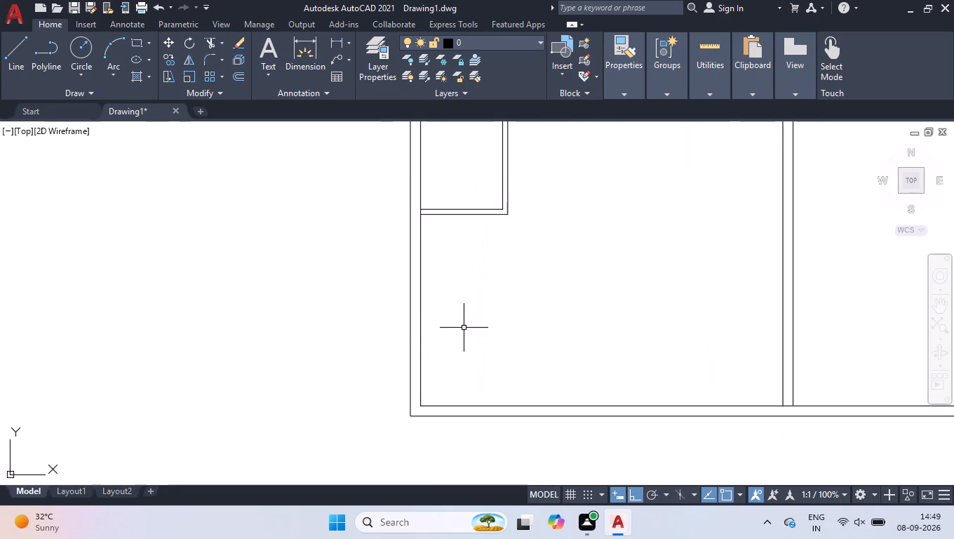
Draw a room outline below the 6' room, running 10' across from the left outer wall and 14' down to the bottom wall.
scroll(458, 338, "down", 2)
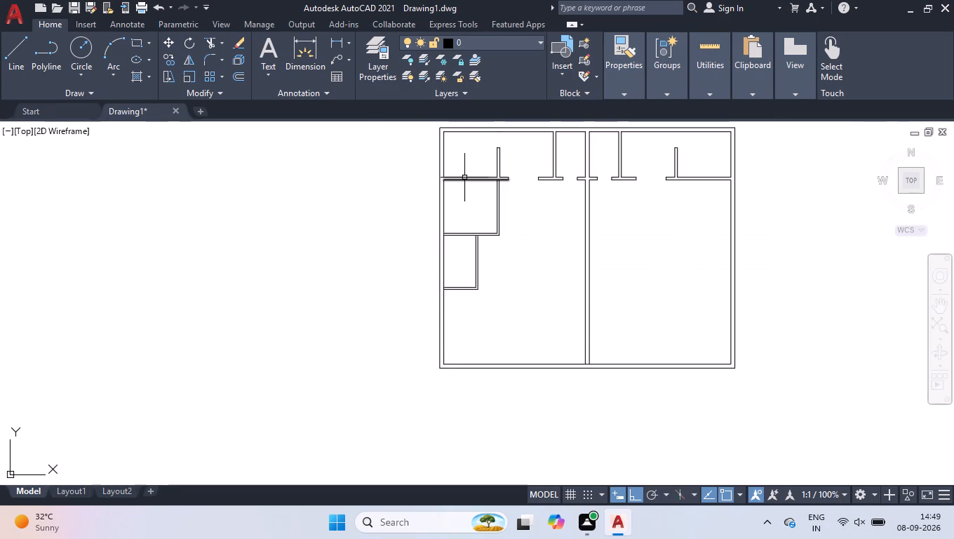
scroll(464, 178, "up", 3)
scroll(476, 195, "down", 2)
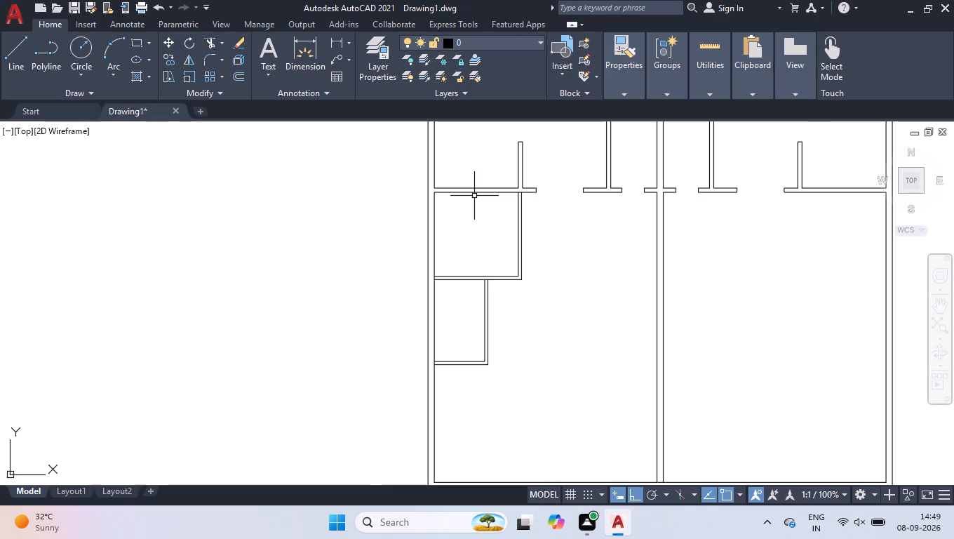
scroll(496, 305, "down", 2)
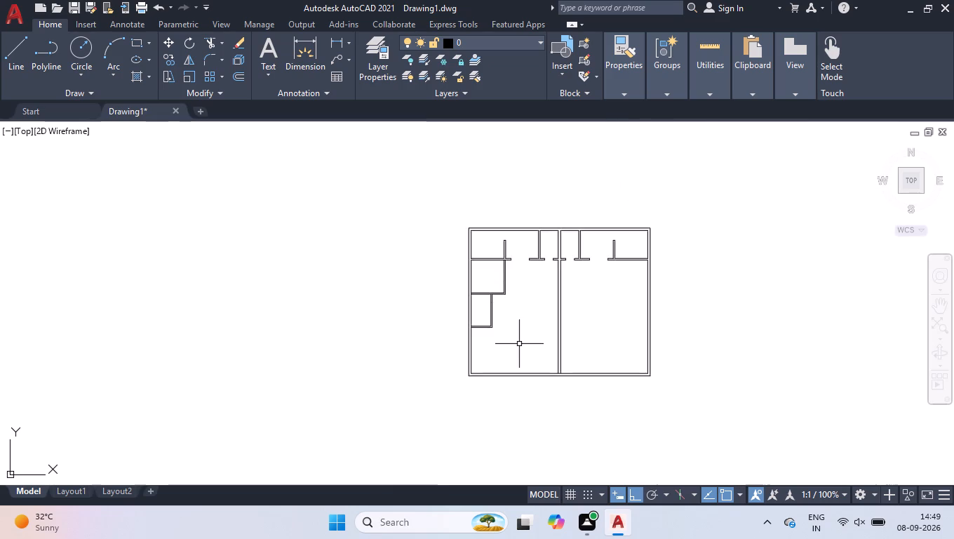
scroll(519, 344, "up", 2)
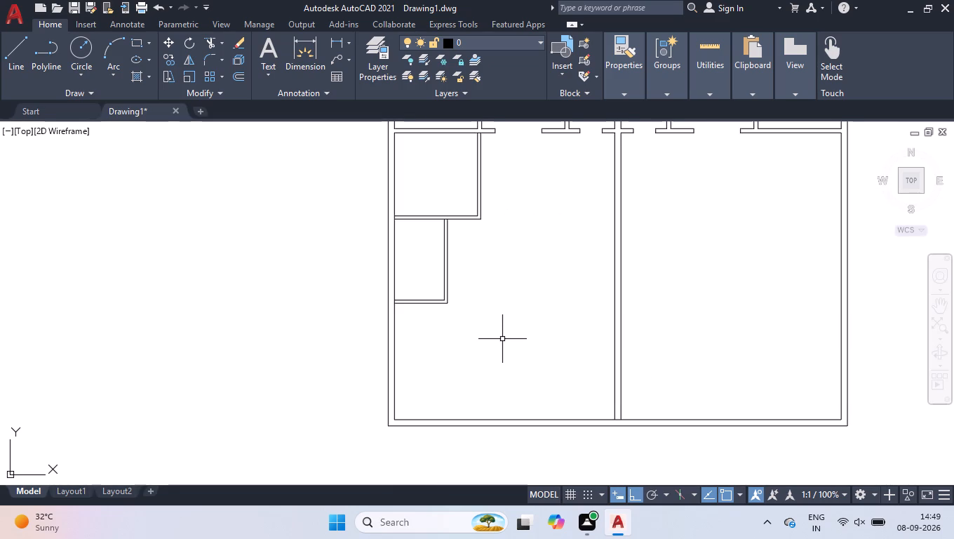
key("l")
key("Return")
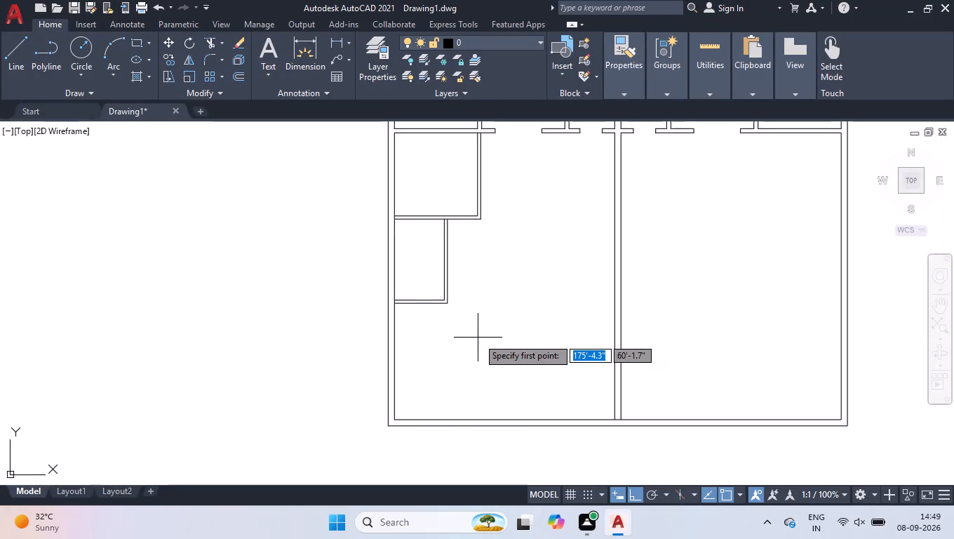
left_click(396, 305)
type("10'")
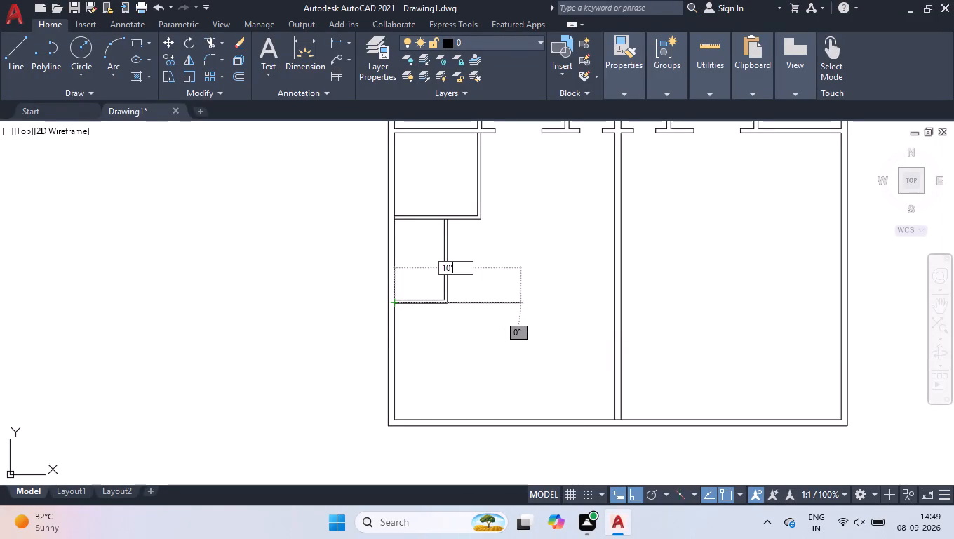
key("Return")
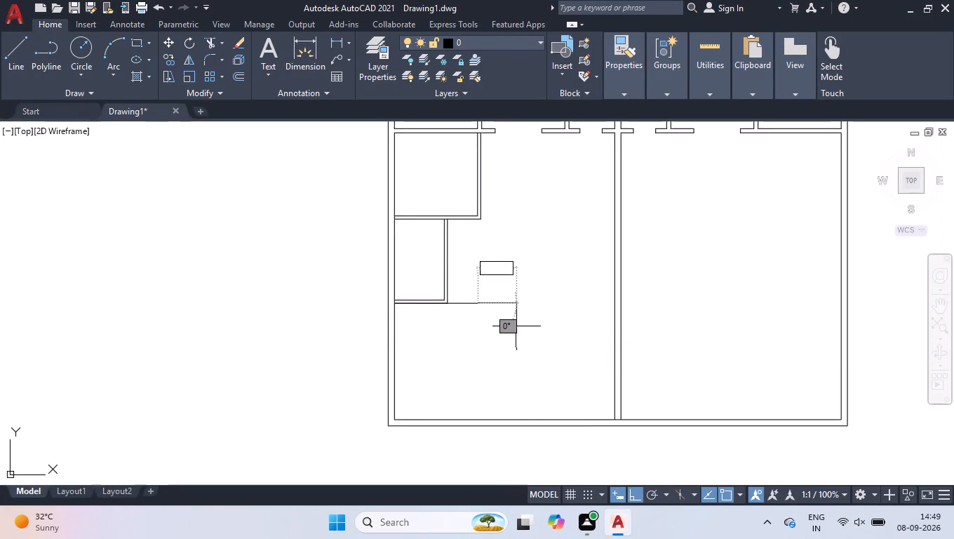
left_click(478, 416)
key("space")
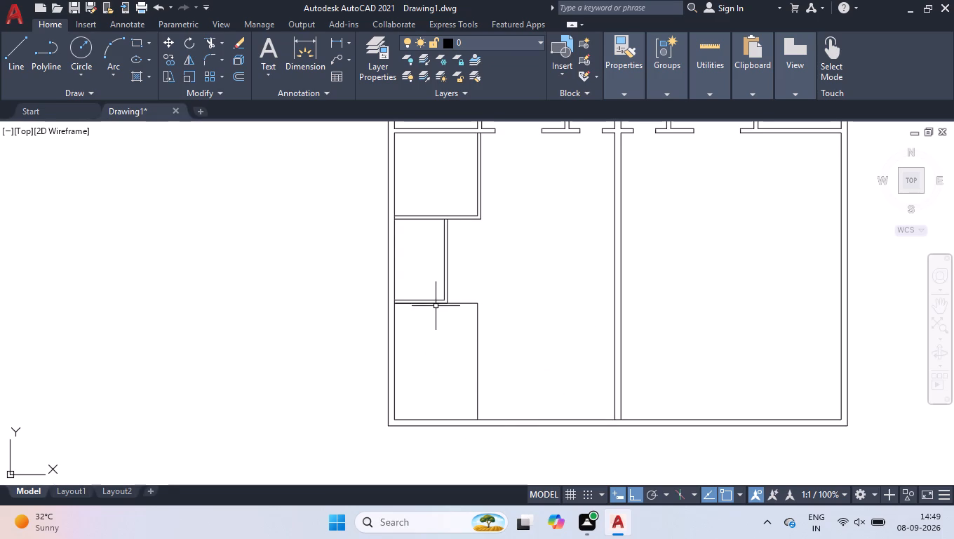
Delete the new 10' room's top line that overlaps the 6' room's lower wall.
left_click(436, 305)
key("Delete")
Extend the 6' room's lower outer line to meet the vertical line of the 10' room below.
key("e")
key("x")
key("Return")
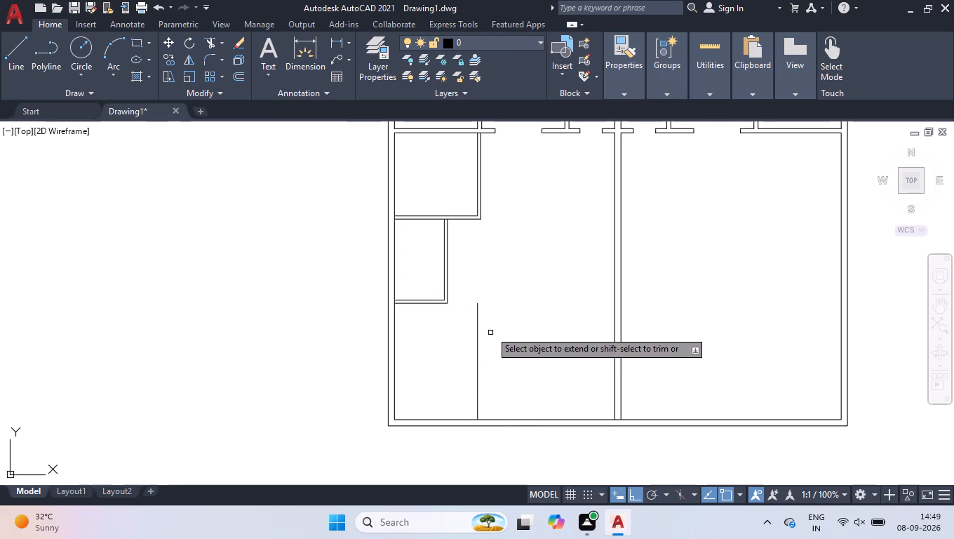
scroll(471, 316, "up", 2)
left_click(365, 286)
key("space")
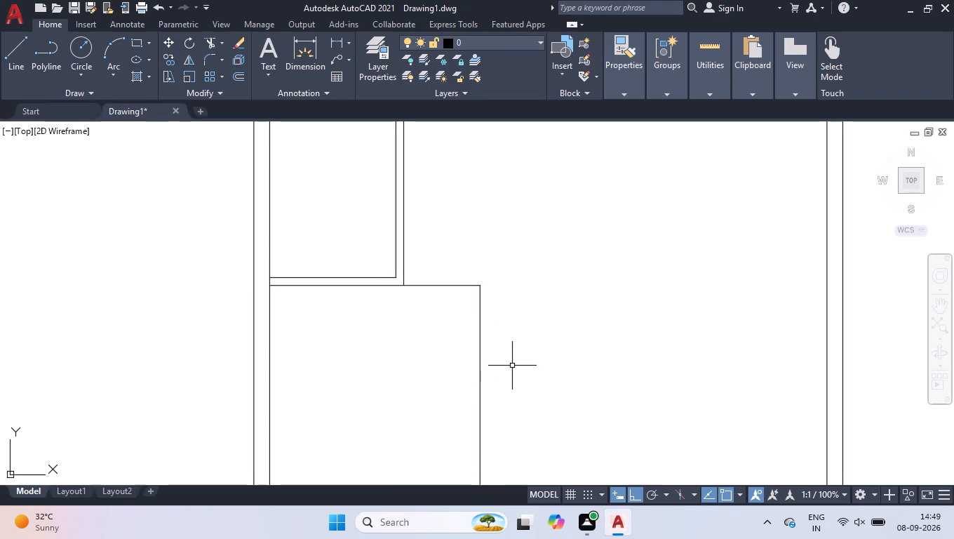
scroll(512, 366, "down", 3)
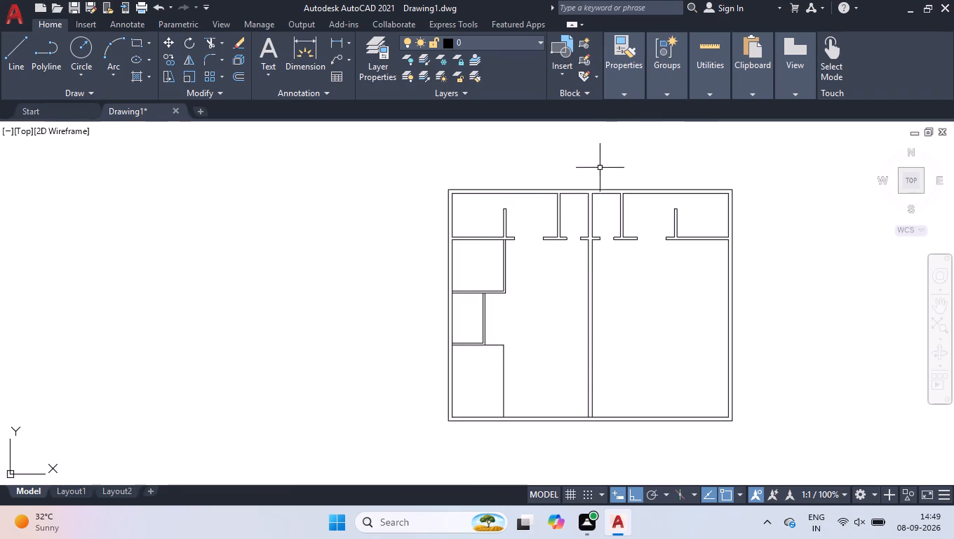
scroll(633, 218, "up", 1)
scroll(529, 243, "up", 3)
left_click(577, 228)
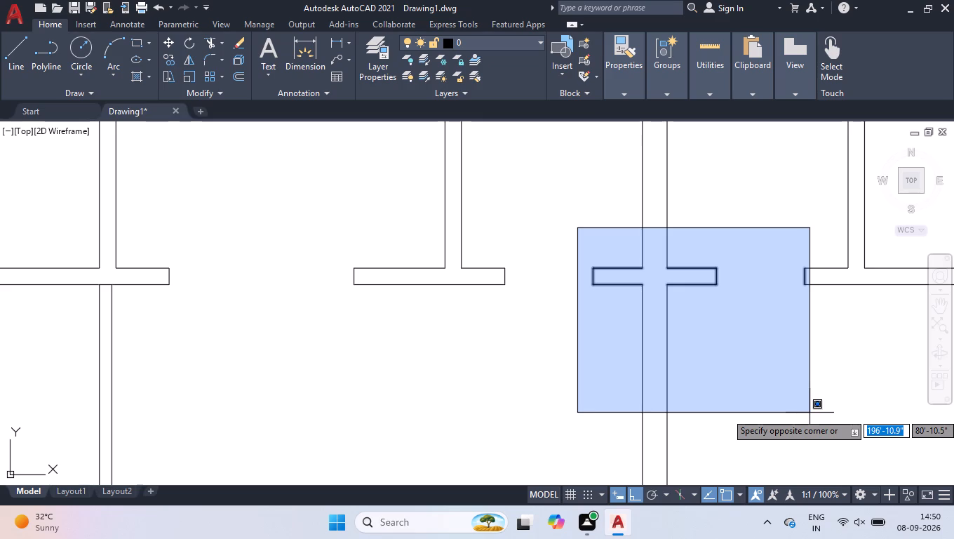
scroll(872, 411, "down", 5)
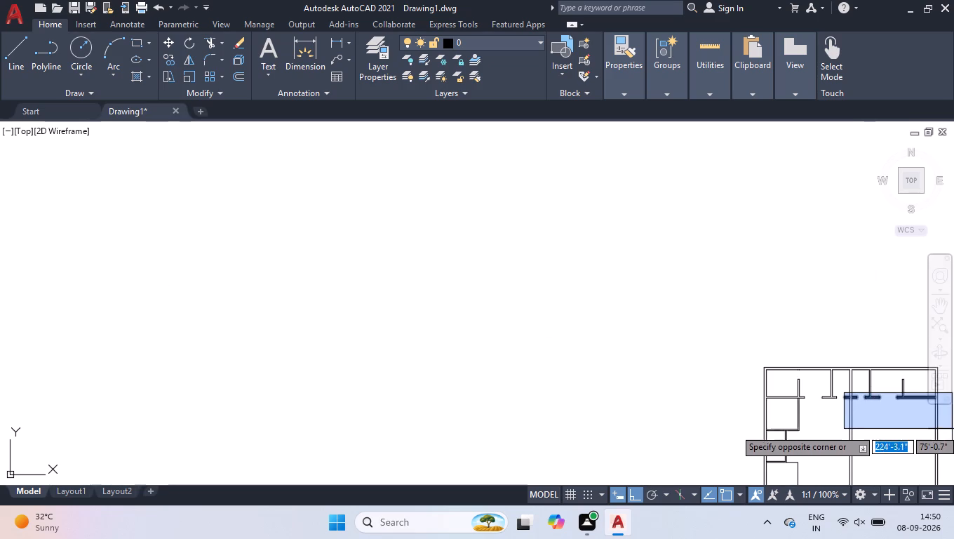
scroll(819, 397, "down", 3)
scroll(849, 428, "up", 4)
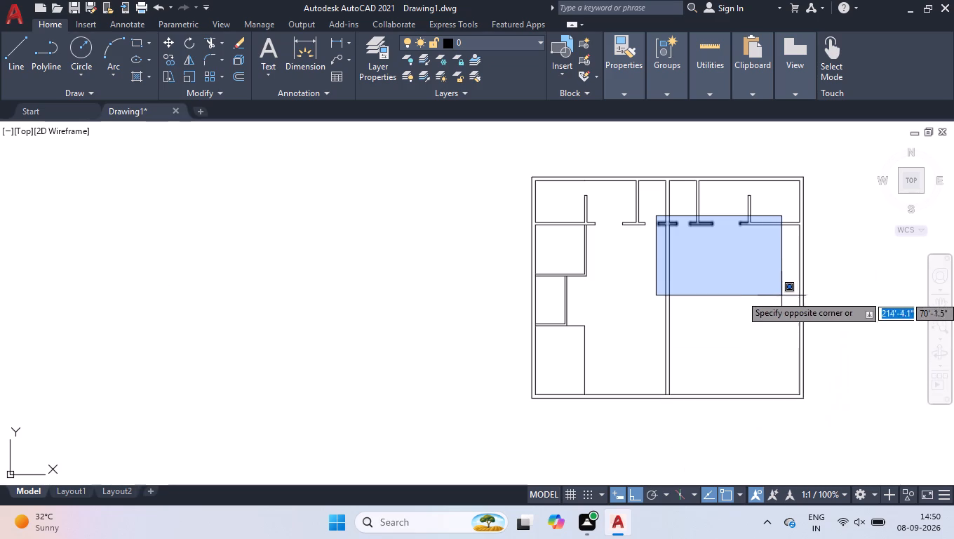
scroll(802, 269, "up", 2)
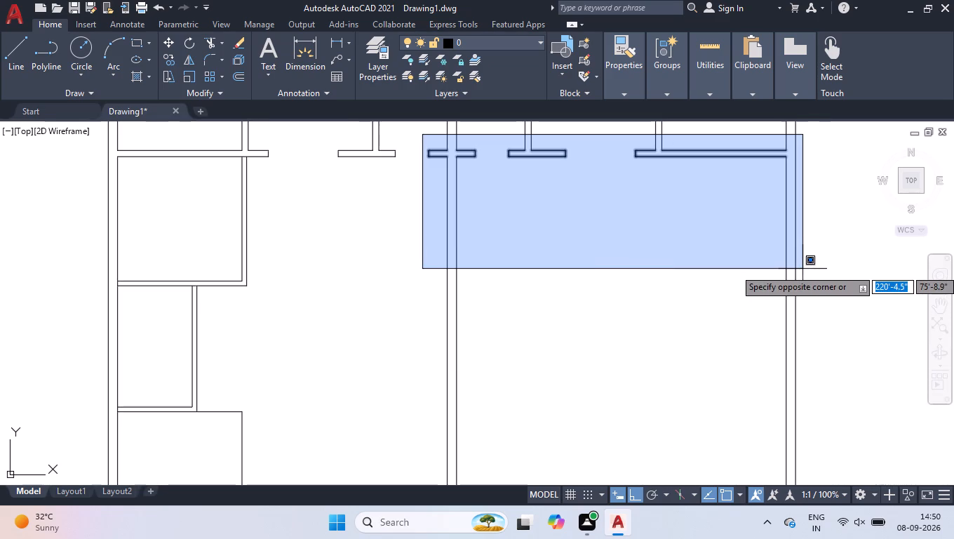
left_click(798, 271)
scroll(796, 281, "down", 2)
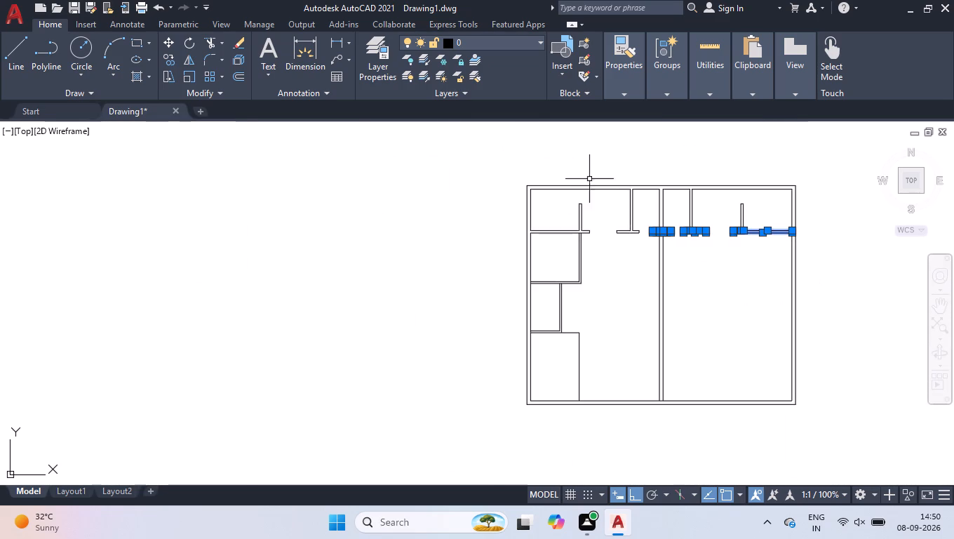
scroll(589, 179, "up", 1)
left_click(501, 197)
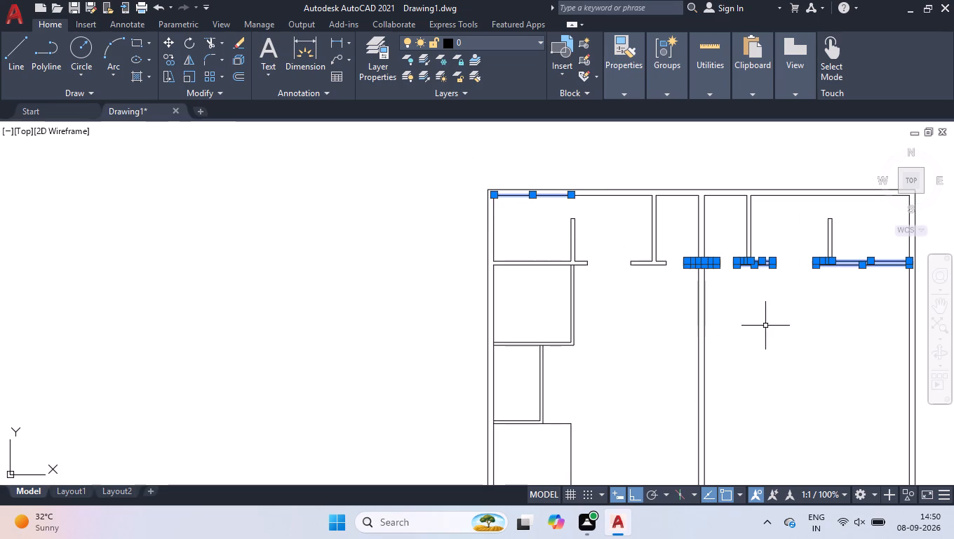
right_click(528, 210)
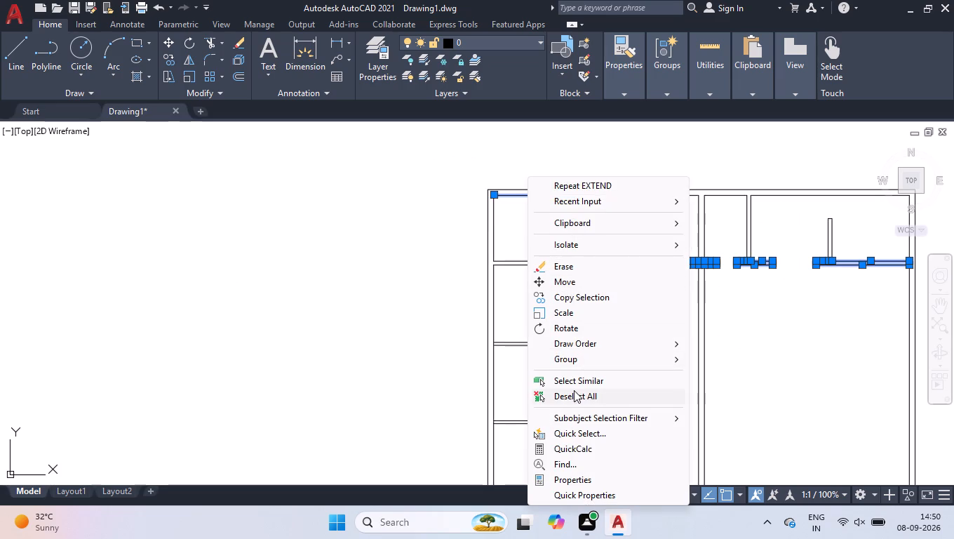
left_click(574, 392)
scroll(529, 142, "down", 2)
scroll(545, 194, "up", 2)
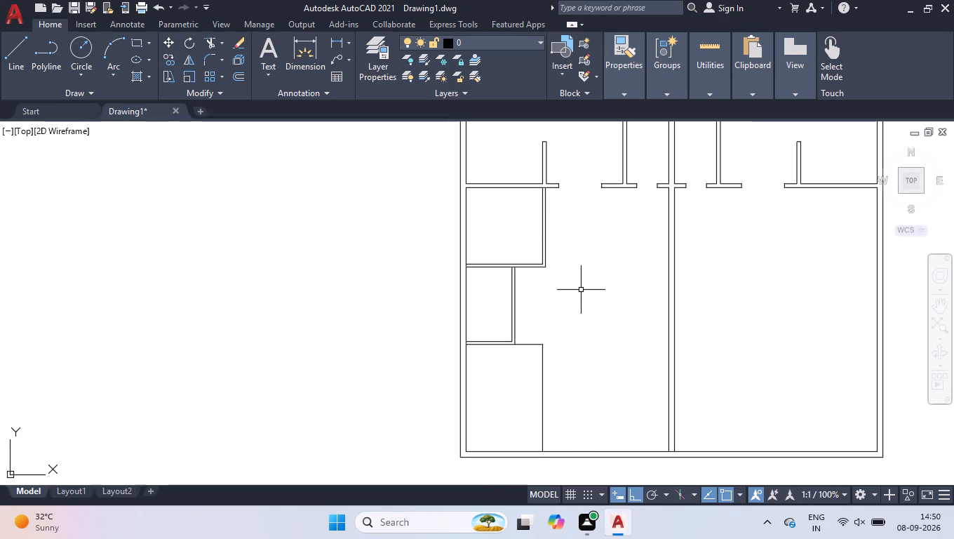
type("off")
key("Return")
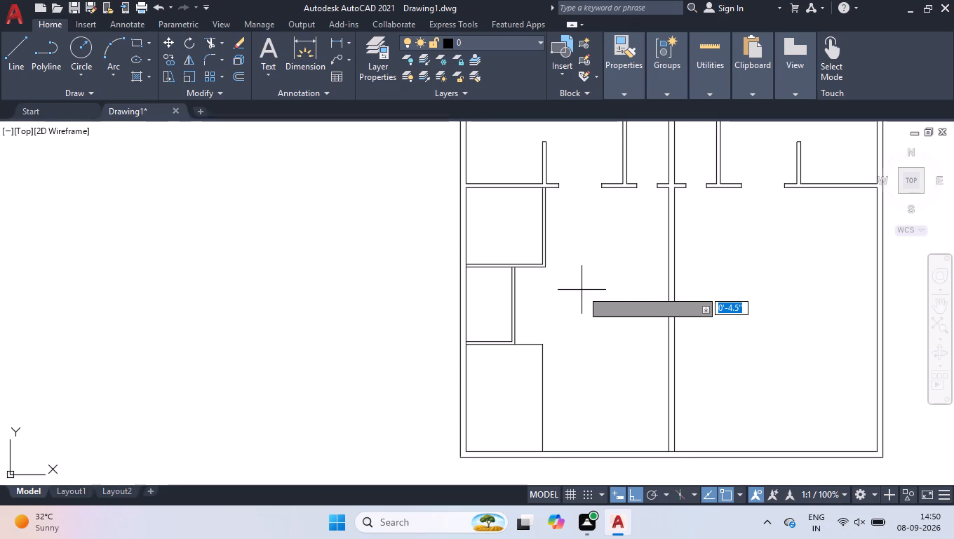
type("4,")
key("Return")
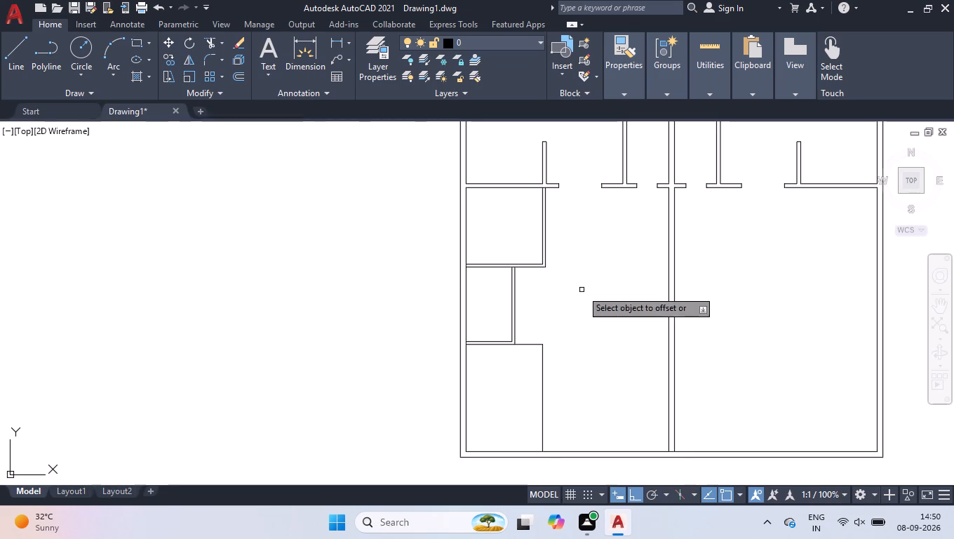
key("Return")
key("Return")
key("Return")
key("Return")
Offset the 10' room's vertical line outward and its top line upward by 4.5" to form the walls.
key("Return")
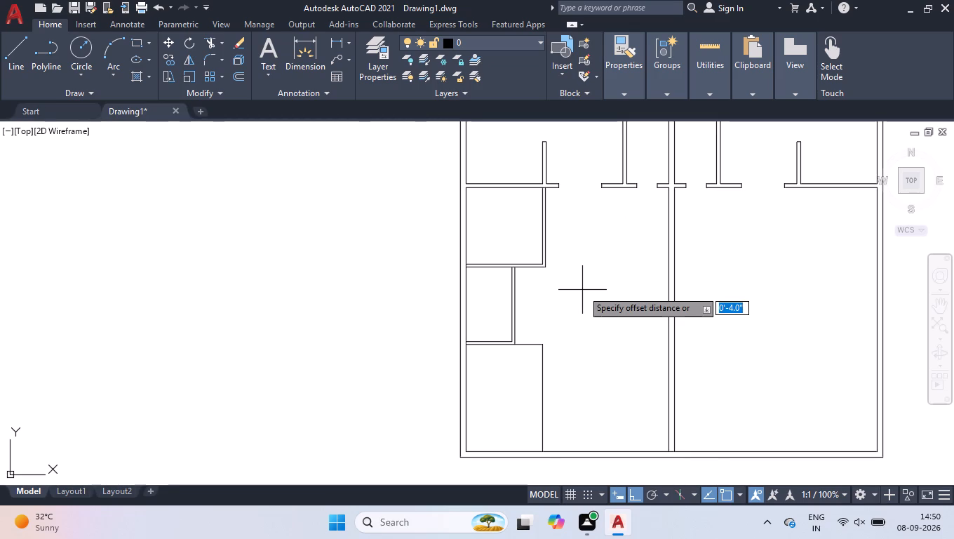
type("4.5")
key("Return")
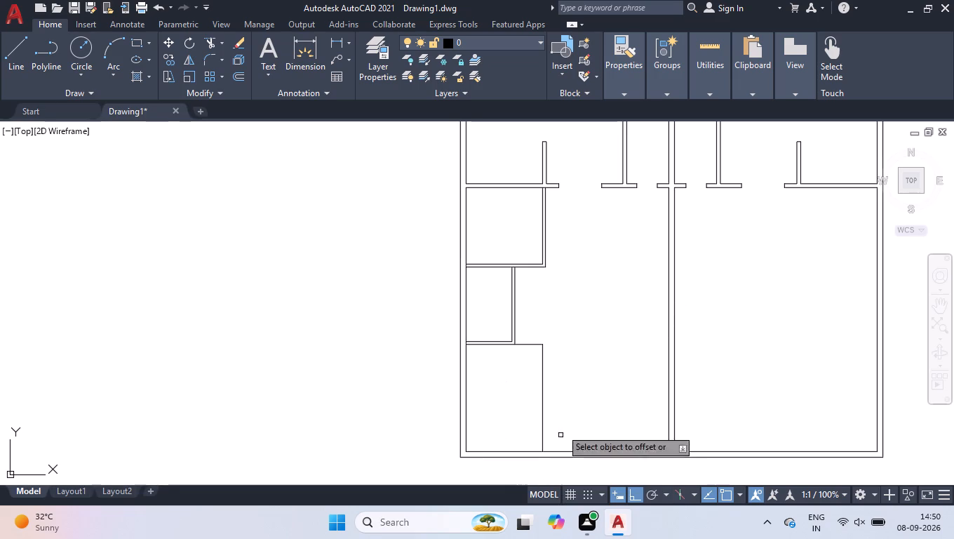
left_click(542, 379)
left_click(598, 383)
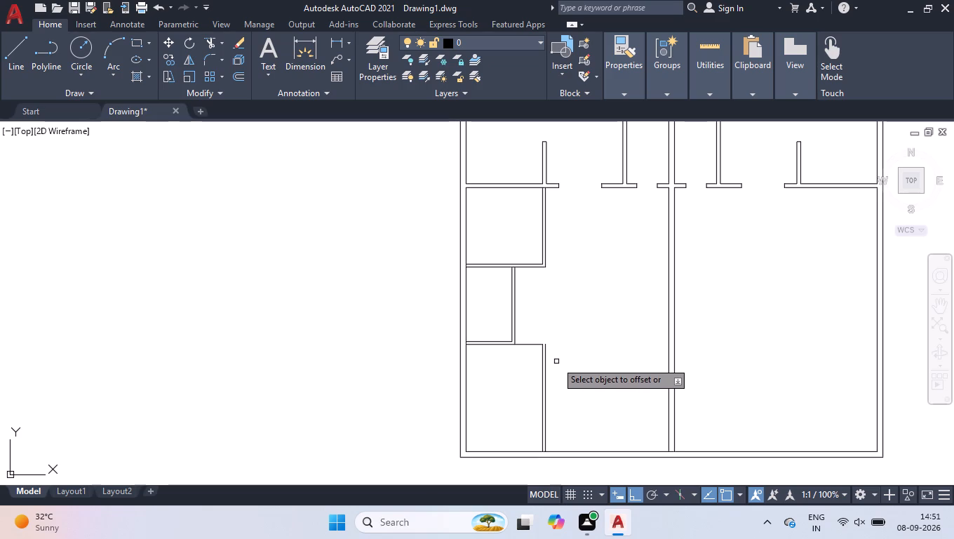
scroll(546, 353, "up", 3)
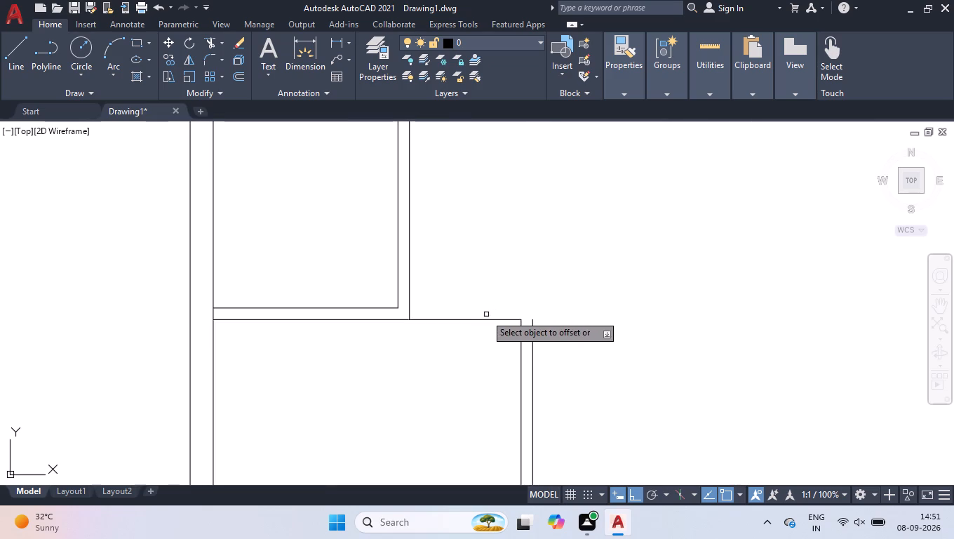
left_click(485, 319)
left_click(485, 314)
key("space")
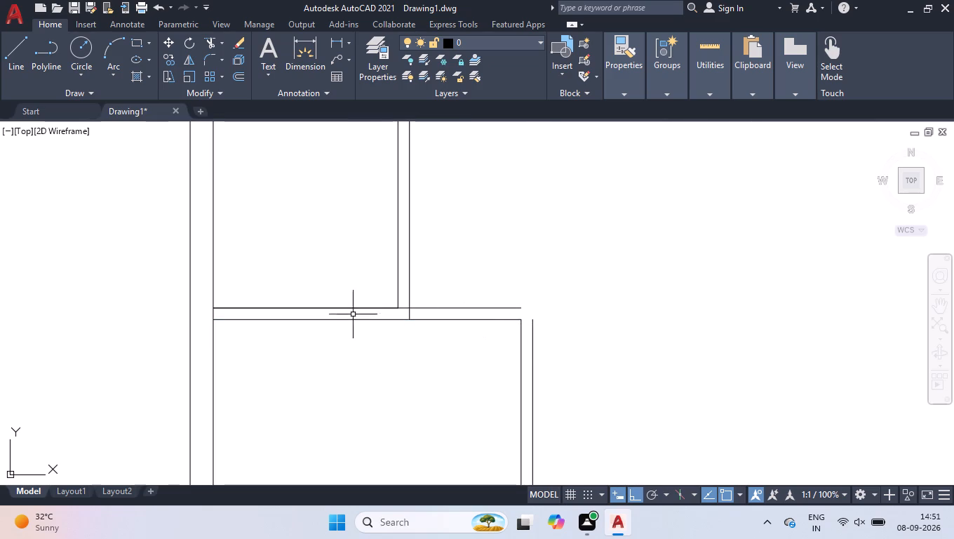
Shorten the new upper offset line so it starts at the 6' room's outer wall line.
left_click(342, 307)
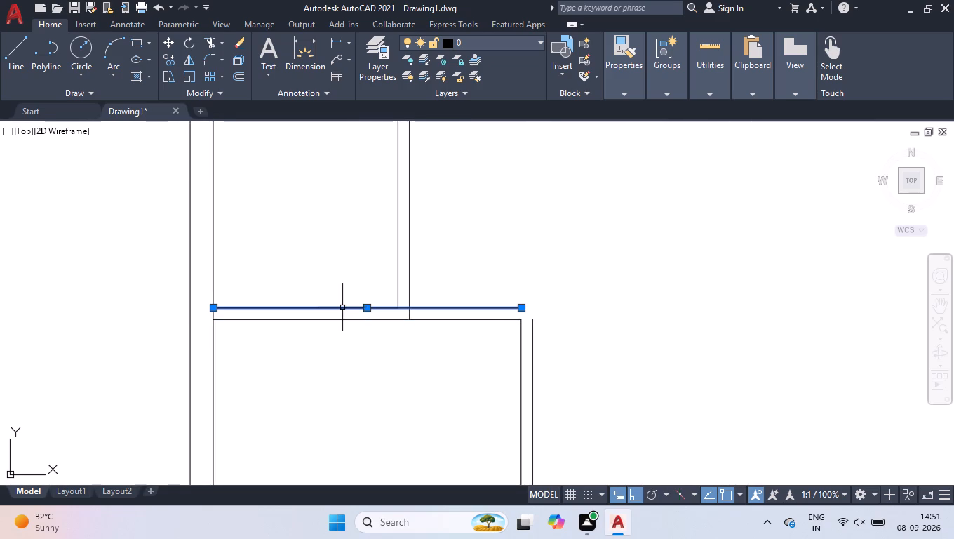
left_click(213, 307)
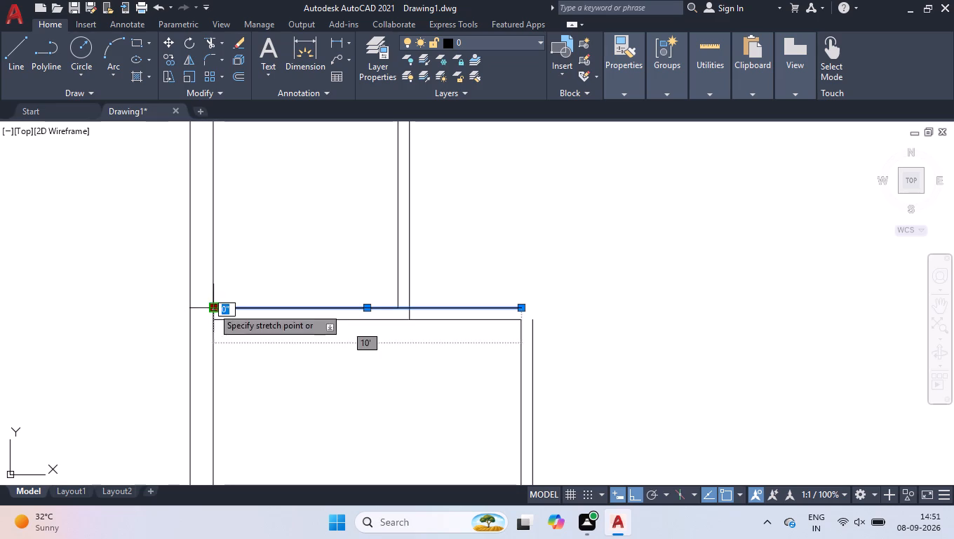
left_click(411, 307)
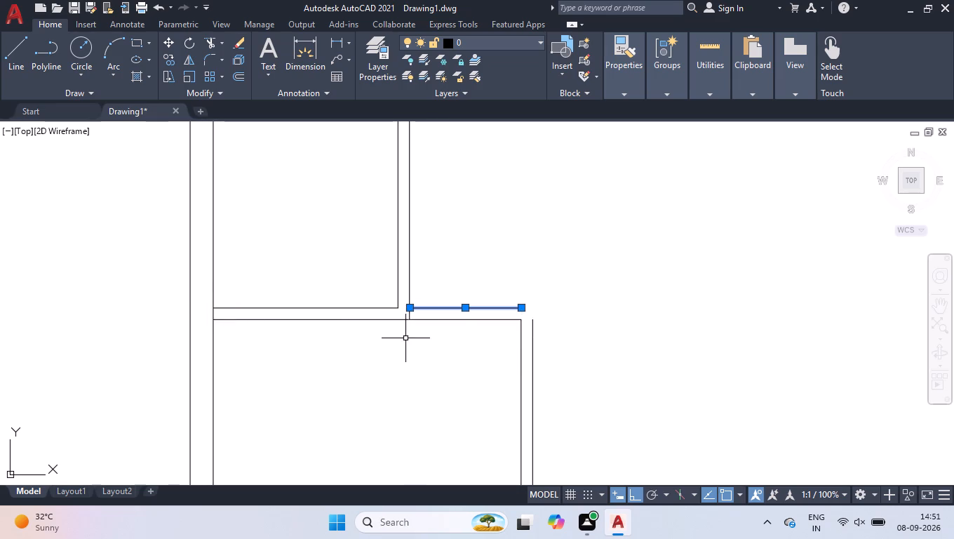
Fillet the upper offset line with the 10' room's outer vertical line to close the wall corner.
key("f")
key("Return")
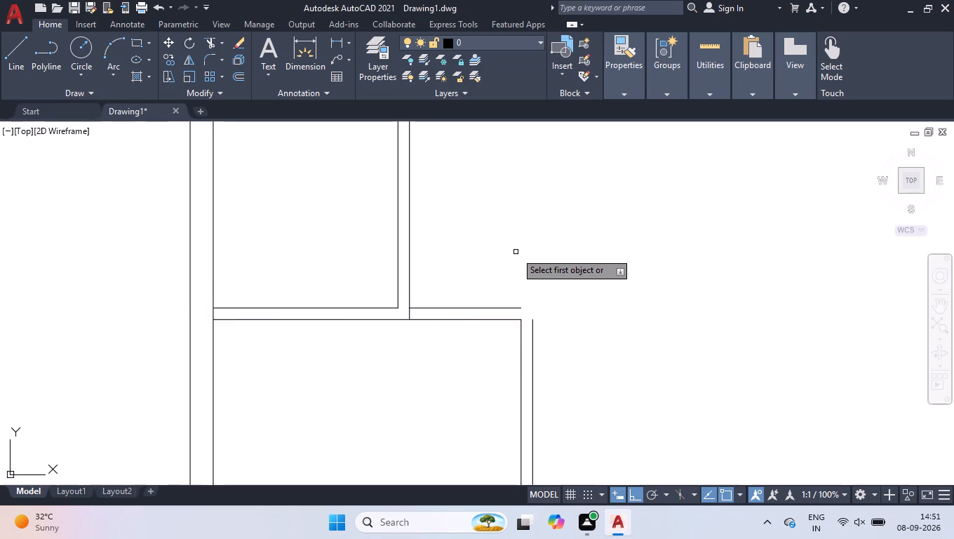
left_click(508, 307)
left_click(532, 327)
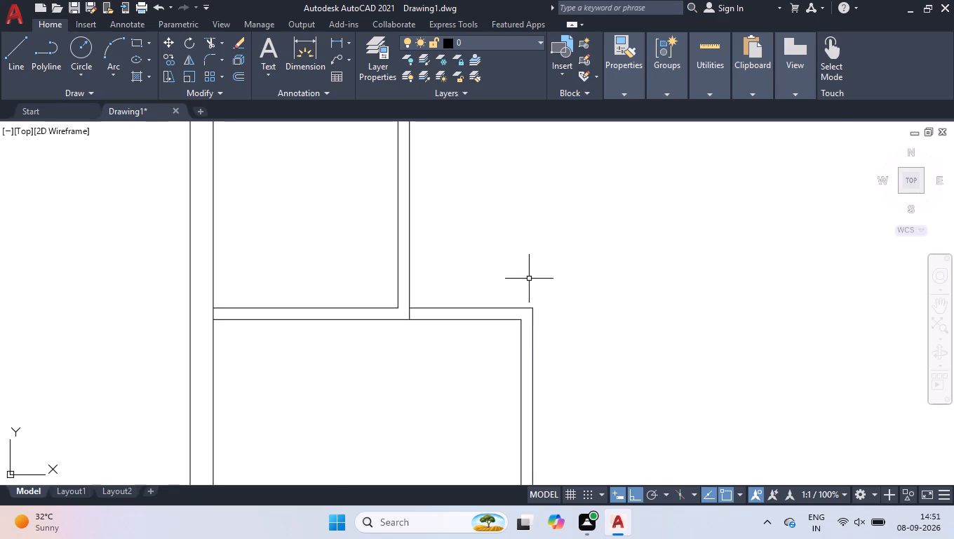
Measure the open area between the left-hand rooms and the central wall.
scroll(529, 279, "down", 3)
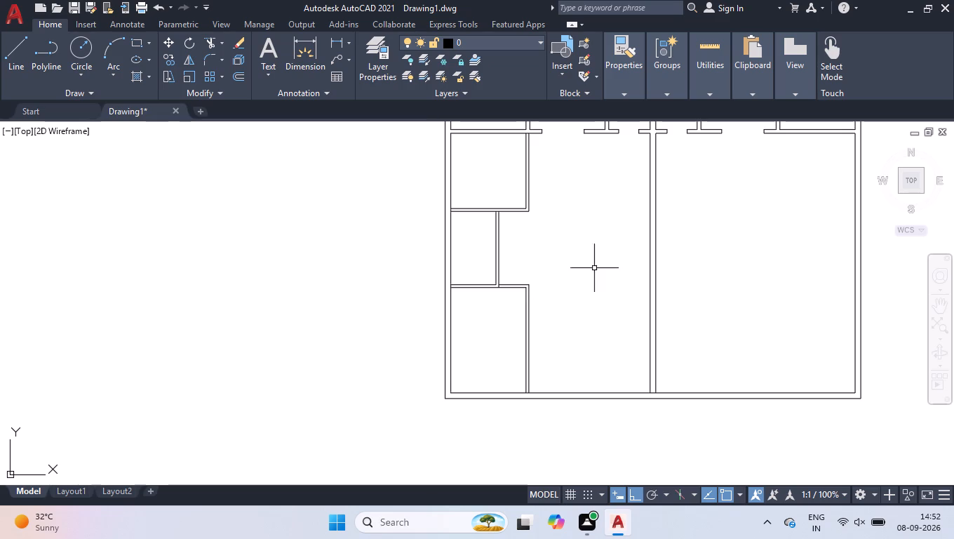
scroll(570, 328, "down", 2)
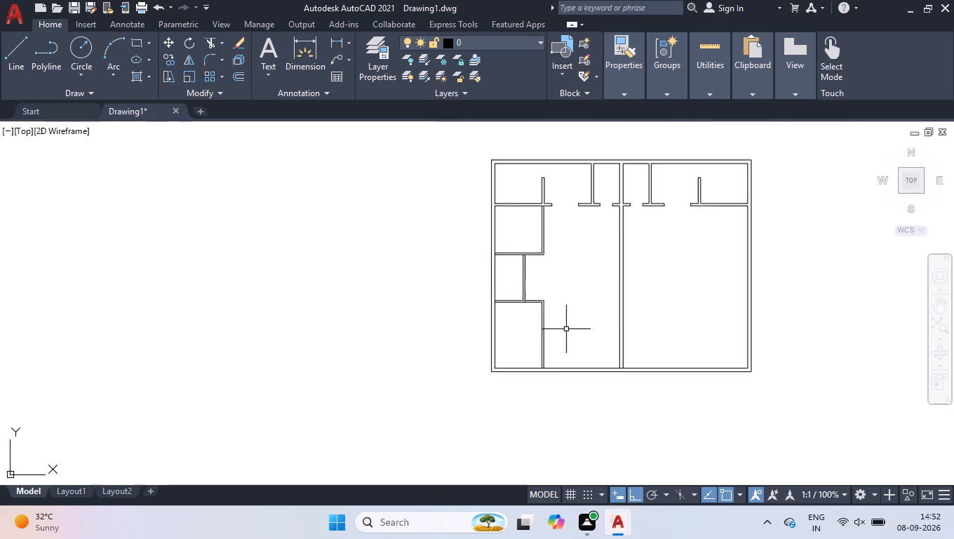
scroll(572, 298, "up", 2)
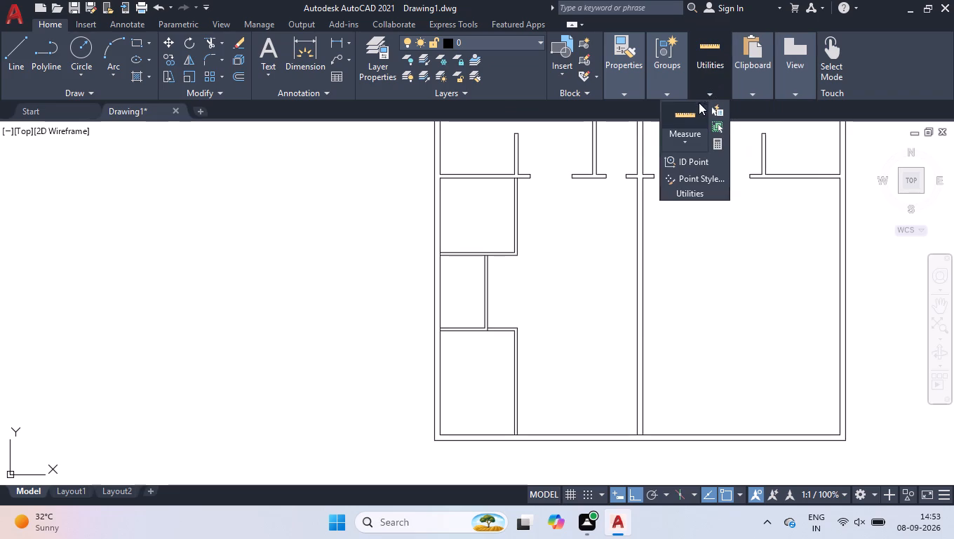
left_click(691, 111)
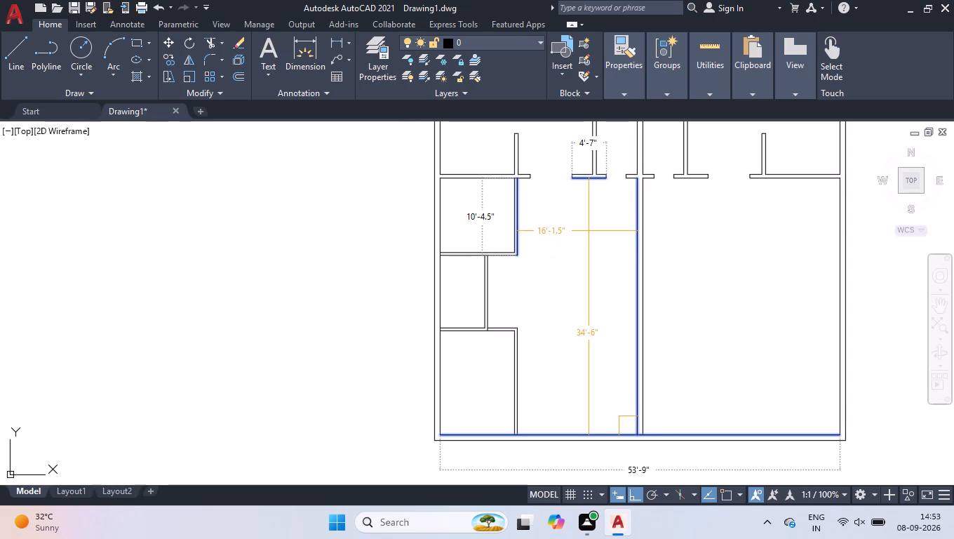
key("Return")
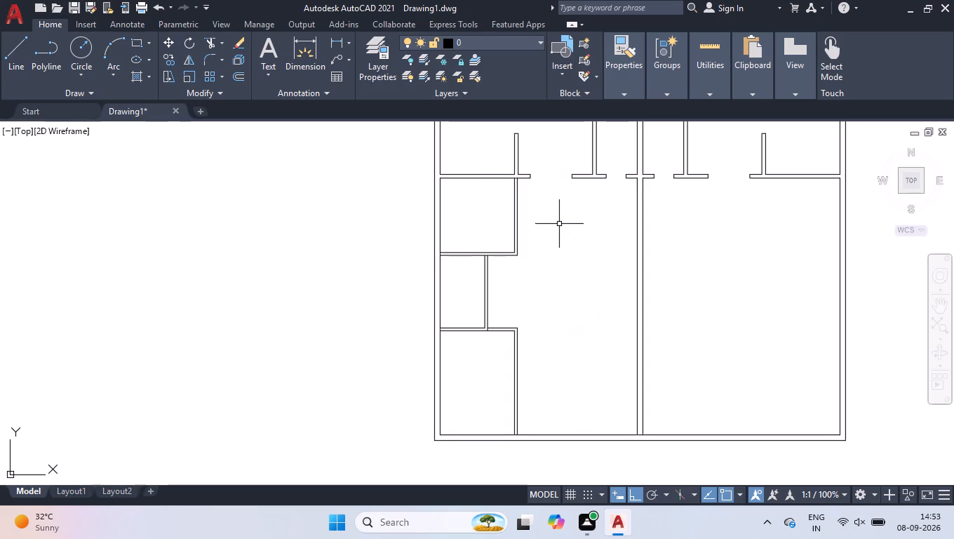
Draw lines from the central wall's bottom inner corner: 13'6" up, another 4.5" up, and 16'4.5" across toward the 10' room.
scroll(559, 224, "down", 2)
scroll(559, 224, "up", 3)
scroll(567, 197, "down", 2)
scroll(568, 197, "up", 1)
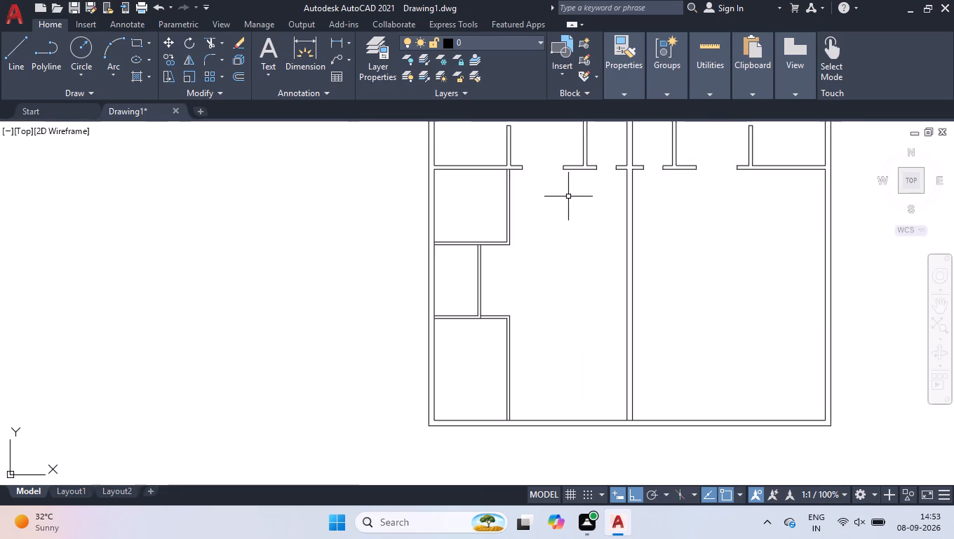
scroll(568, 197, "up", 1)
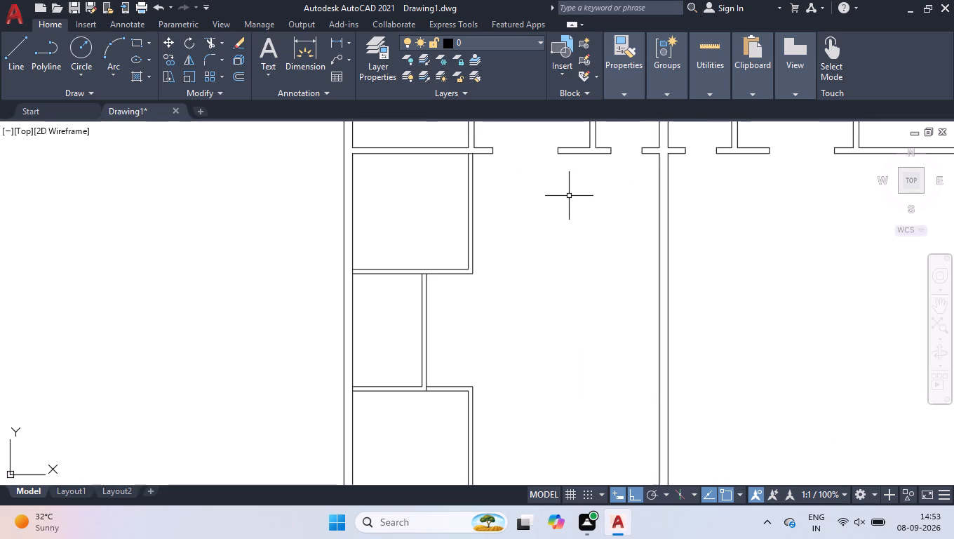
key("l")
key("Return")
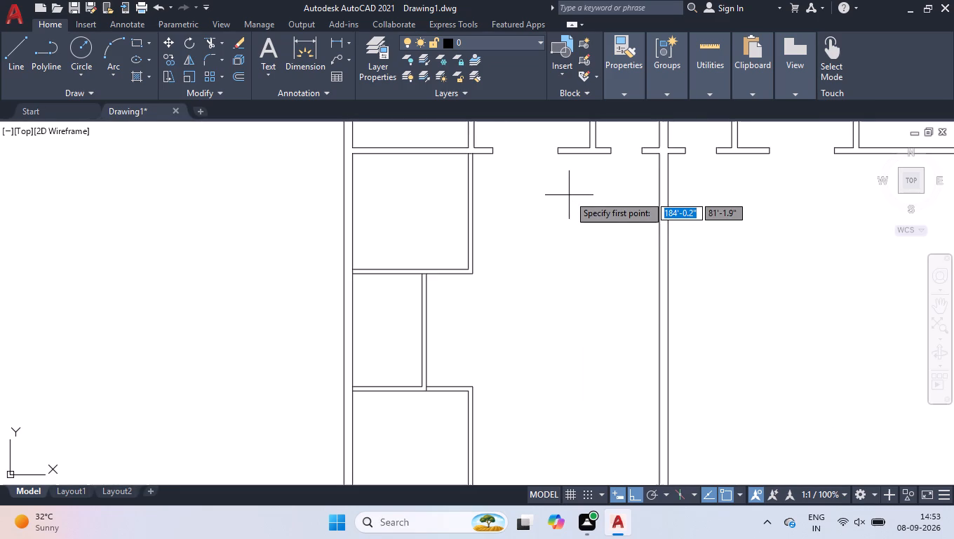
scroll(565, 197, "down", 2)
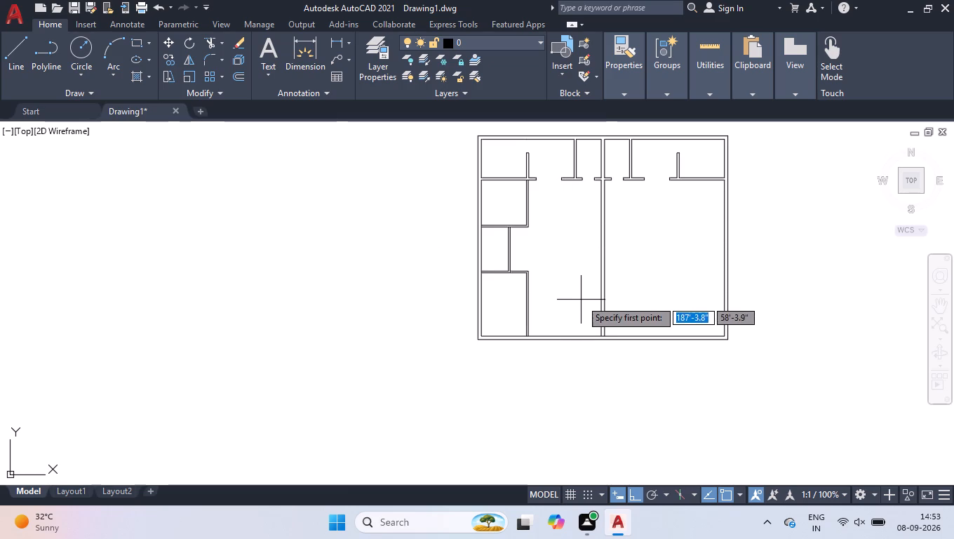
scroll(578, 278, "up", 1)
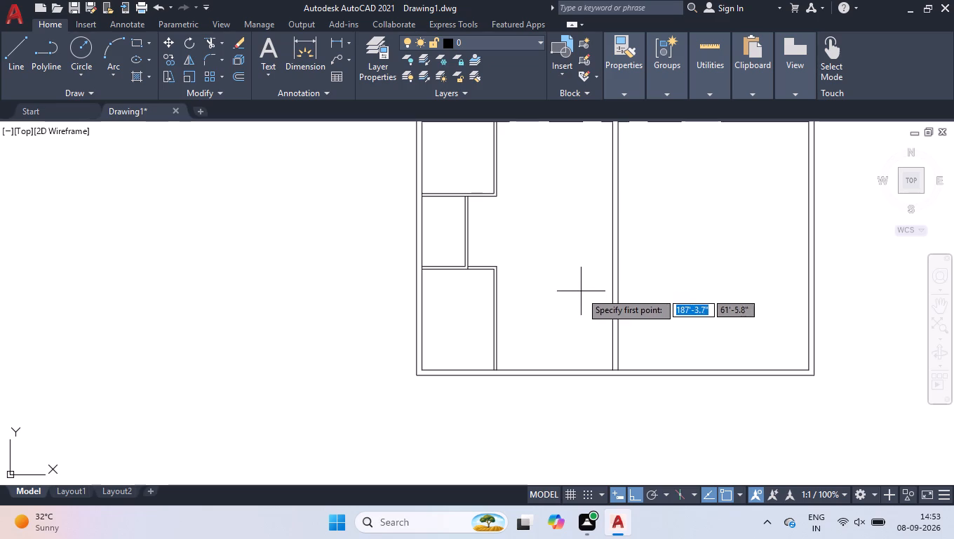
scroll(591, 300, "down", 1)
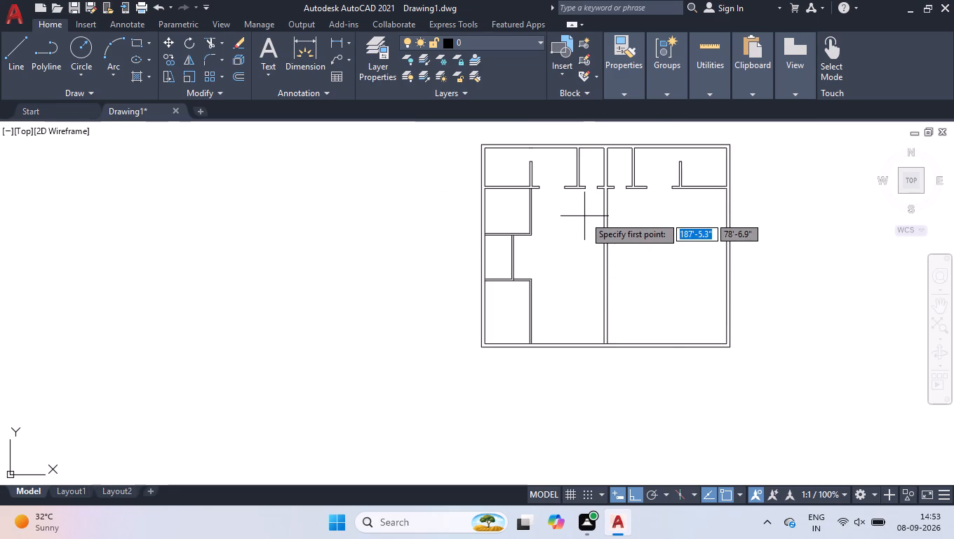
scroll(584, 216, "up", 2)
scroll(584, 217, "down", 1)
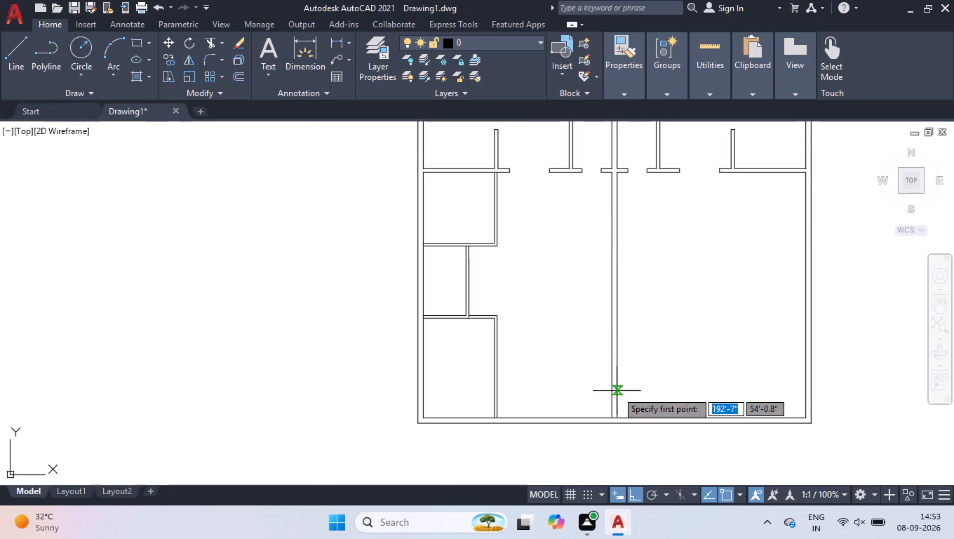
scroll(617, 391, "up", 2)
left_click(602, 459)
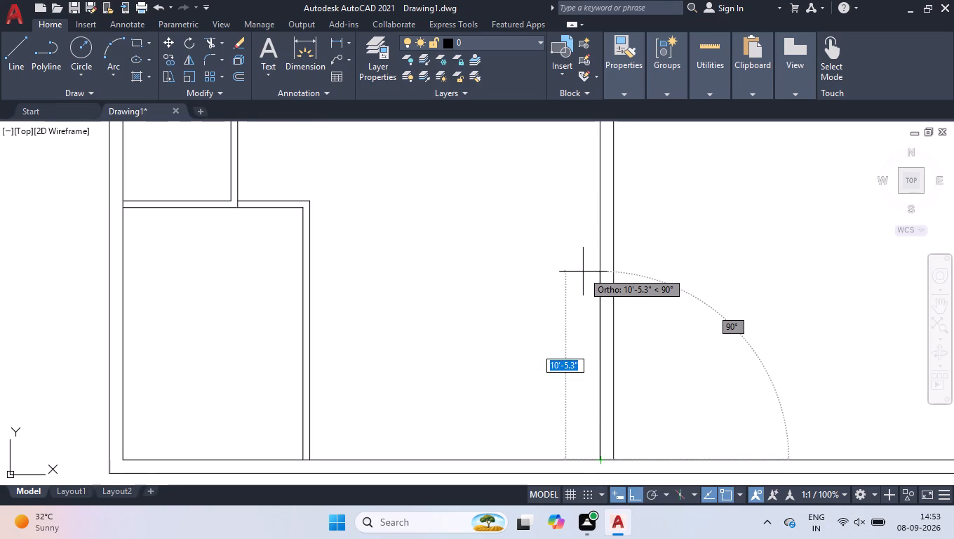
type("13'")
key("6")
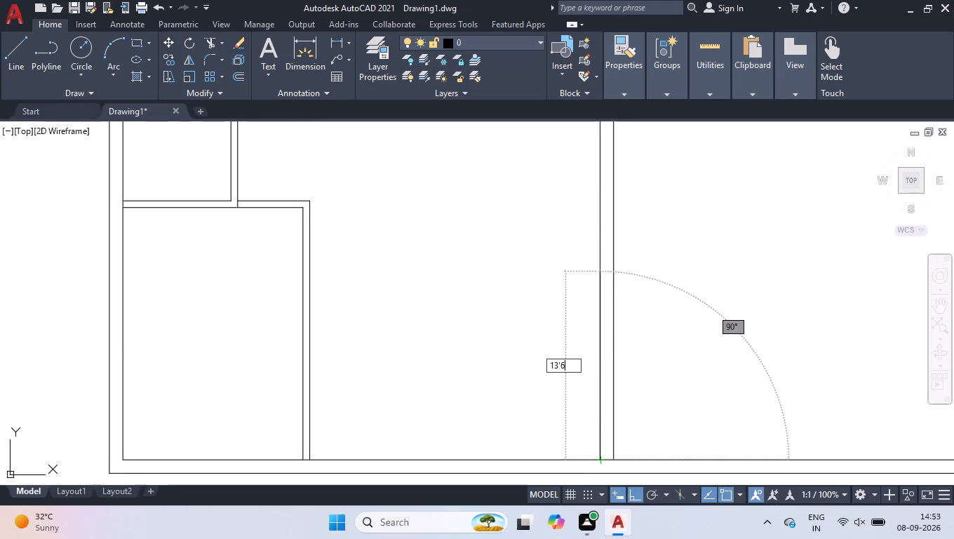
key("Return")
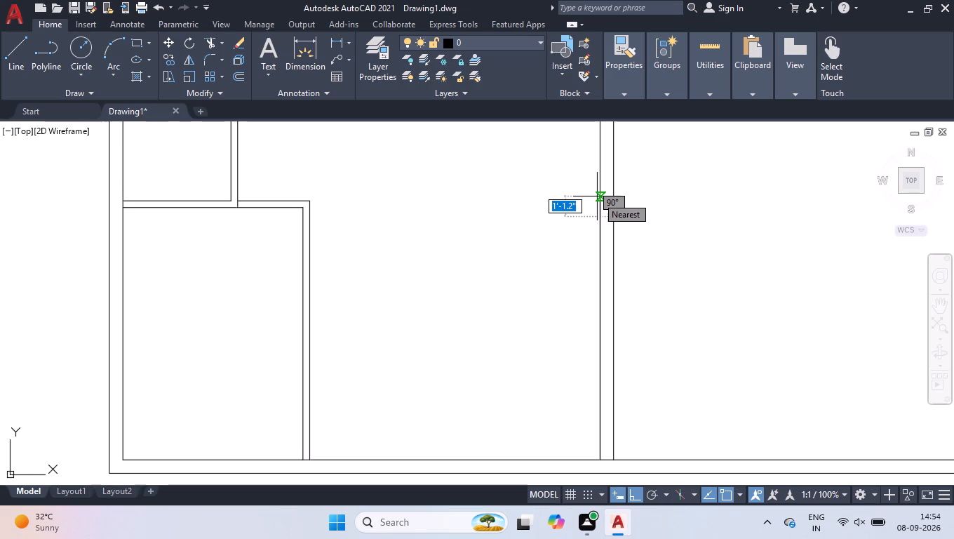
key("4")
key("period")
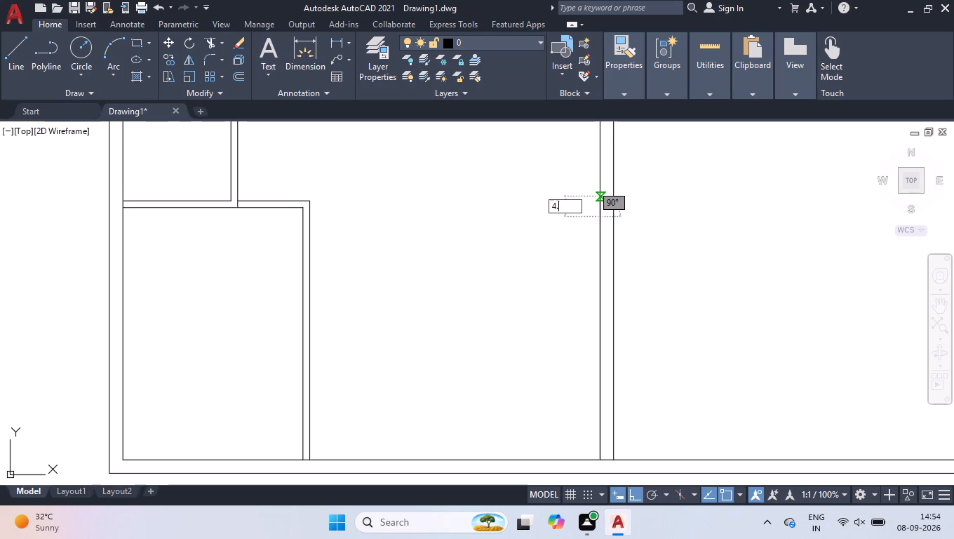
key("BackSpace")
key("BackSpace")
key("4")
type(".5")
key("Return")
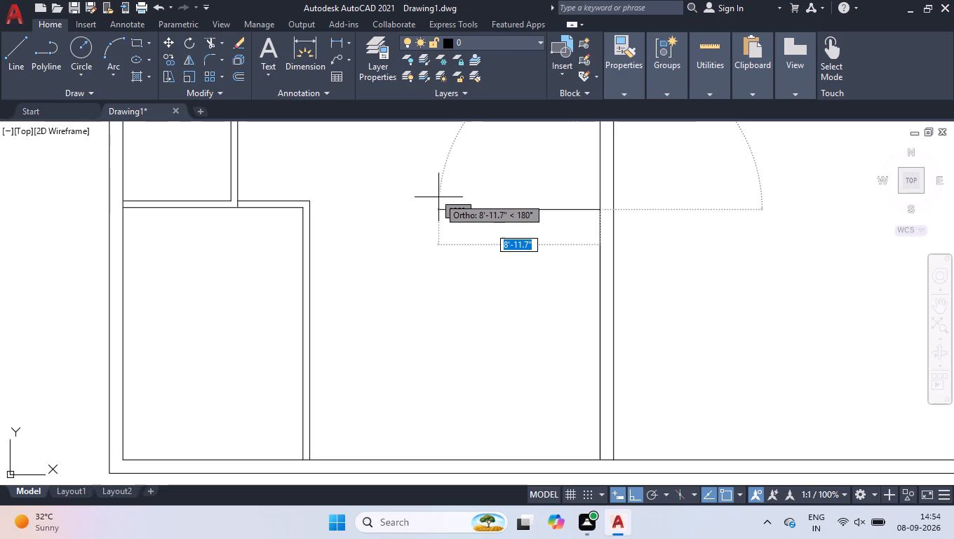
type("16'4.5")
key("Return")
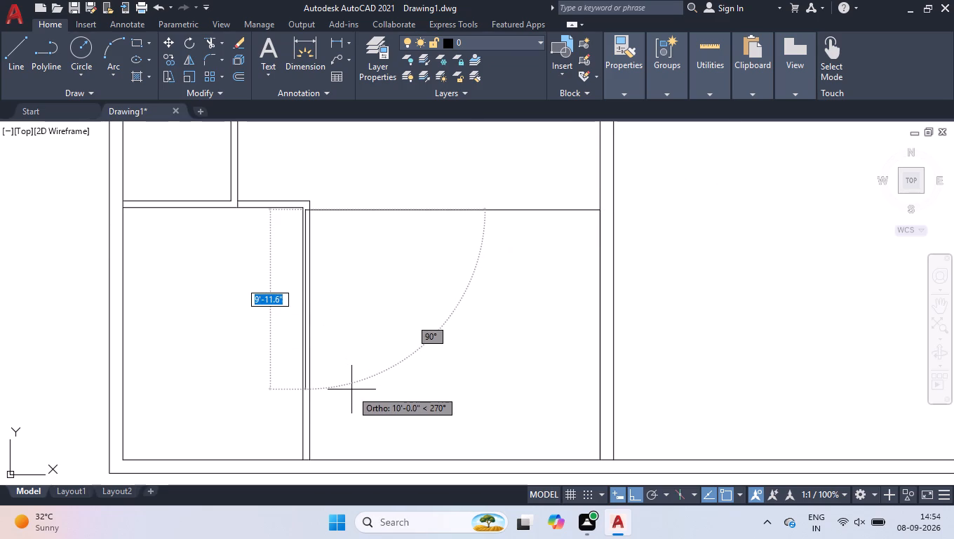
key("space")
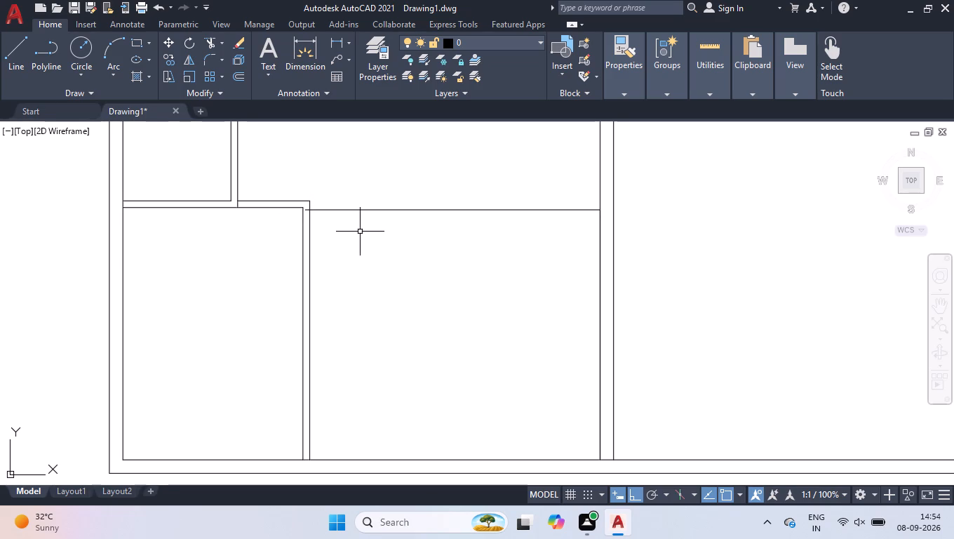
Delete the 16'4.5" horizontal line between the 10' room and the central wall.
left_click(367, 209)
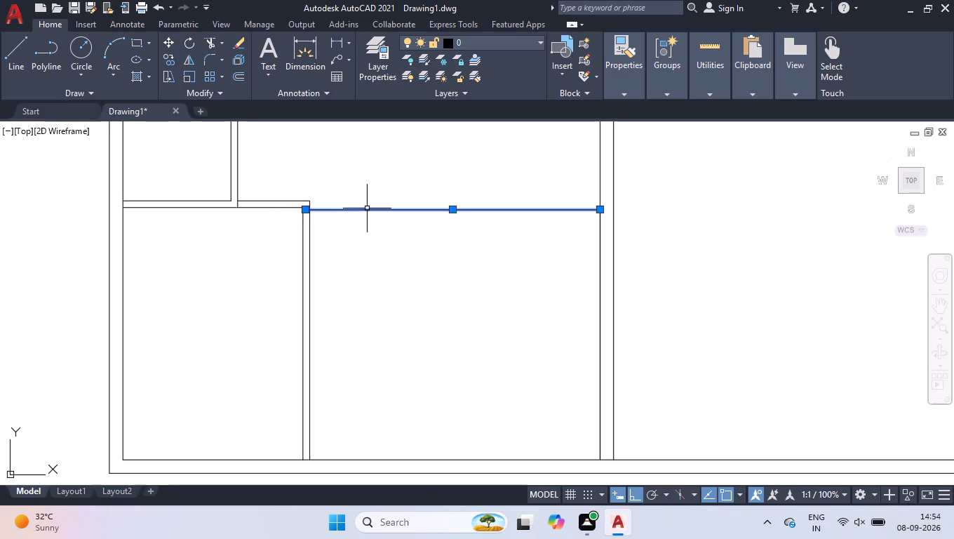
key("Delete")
Draw a horizontal line from the 10' room's outer top corner to the near face of the central wall.
key("l")
key("Return")
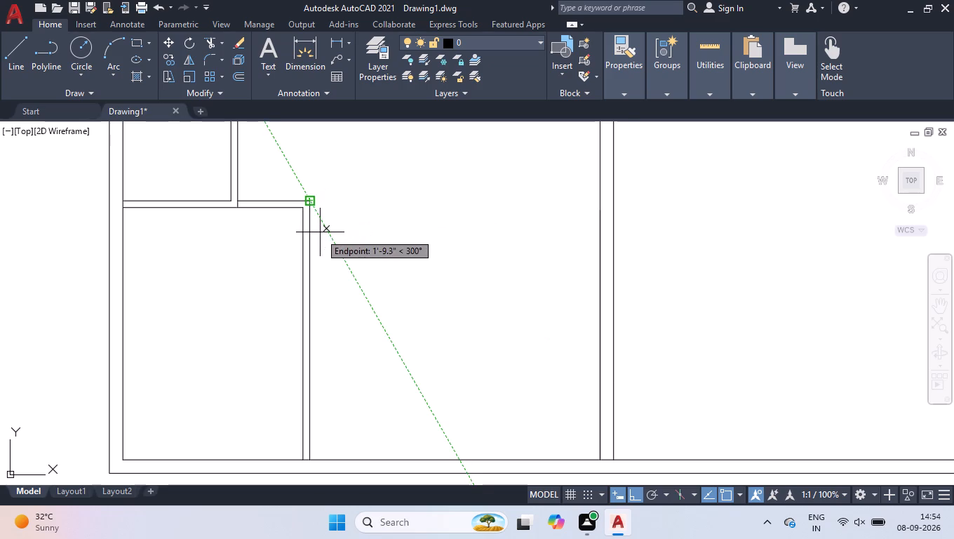
left_click(308, 197)
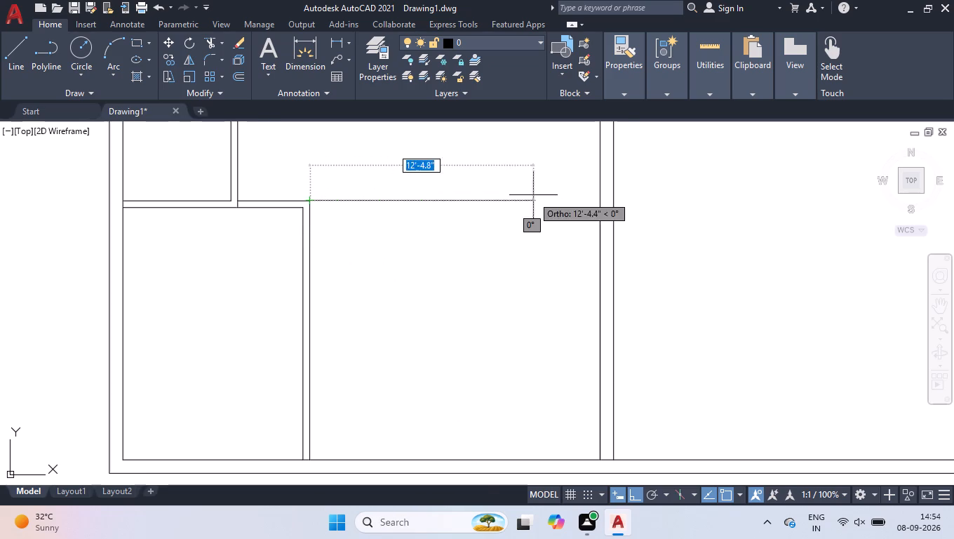
left_click(599, 203)
key("space")
Draw a horizontal line from the 10' room's inner top corner to the near face of the central wall.
scroll(391, 220, "up", 1)
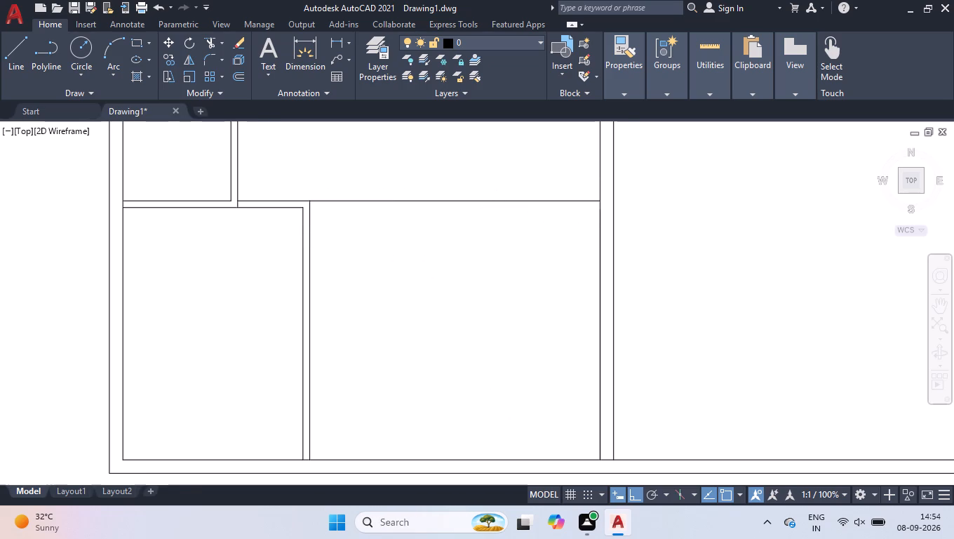
scroll(391, 220, "up", 1)
key("space")
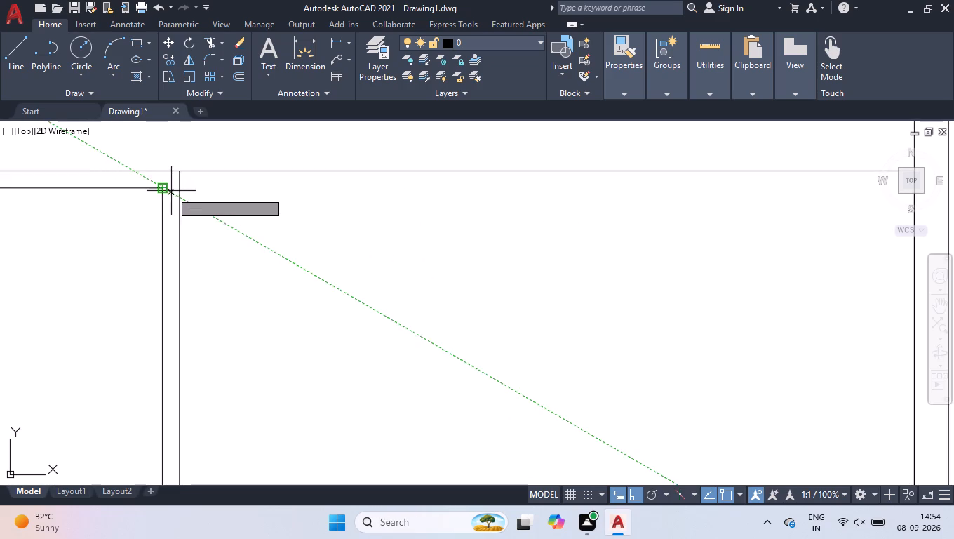
left_click(163, 187)
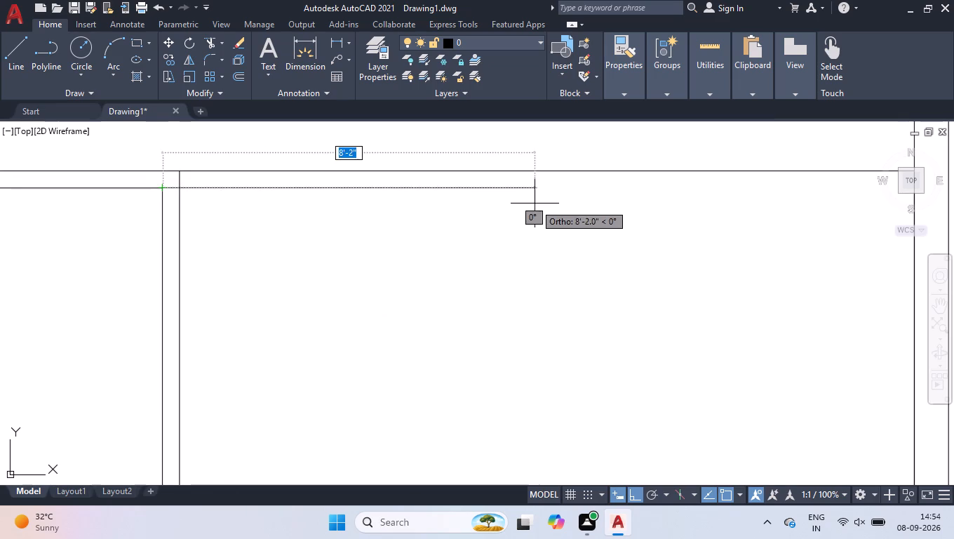
scroll(535, 205, "down", 2)
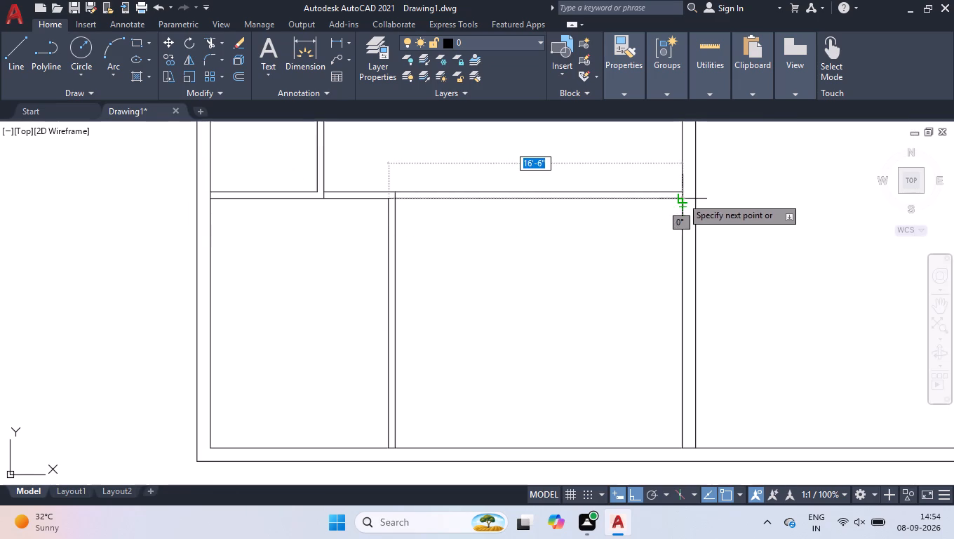
left_click(682, 197)
key("space")
Measure the distance between the middle-left room's outer wall face and the 10' room's inner wall face with a temporary linear dimension, and delete it.
scroll(362, 162, "up", 1)
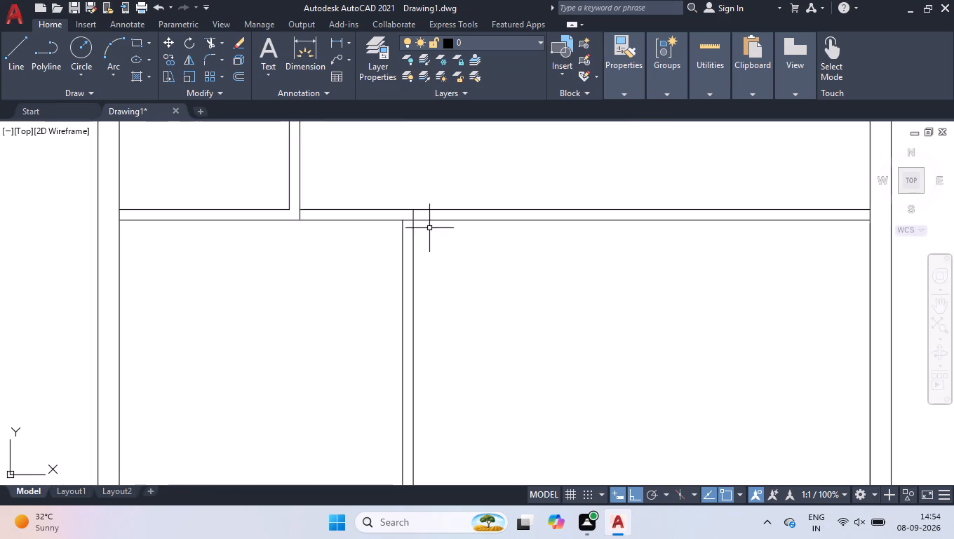
scroll(424, 211, "up", 2)
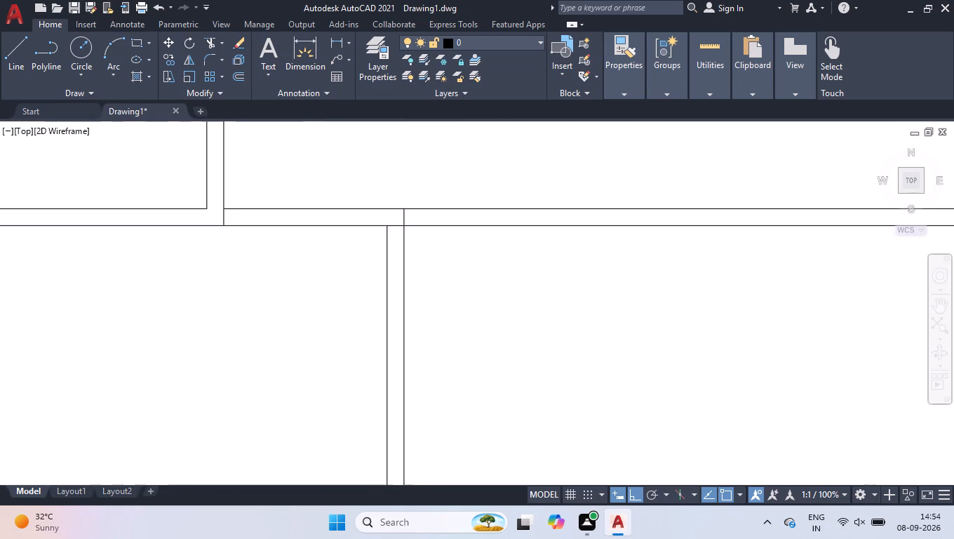
type("dl")
key("i")
key("Return")
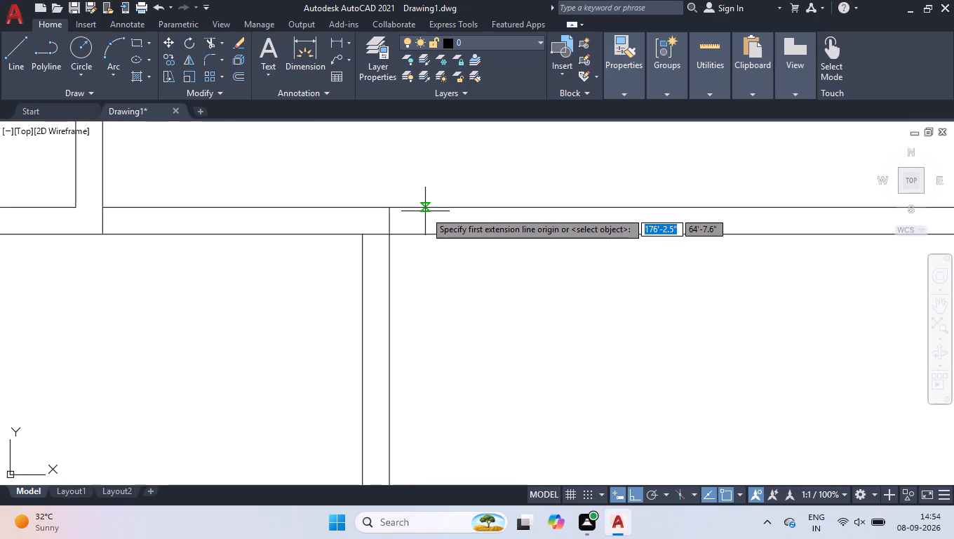
left_click(365, 229)
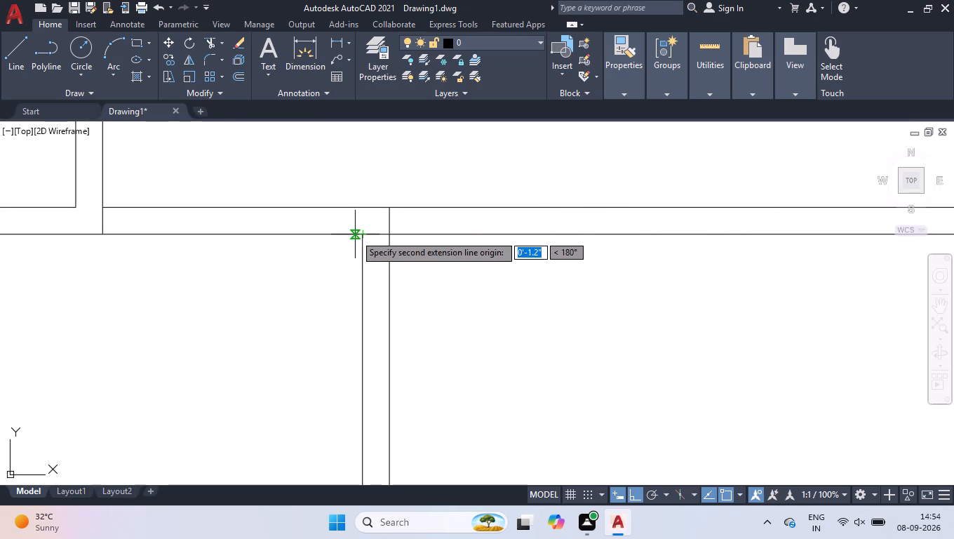
left_click(102, 232)
left_click(163, 291)
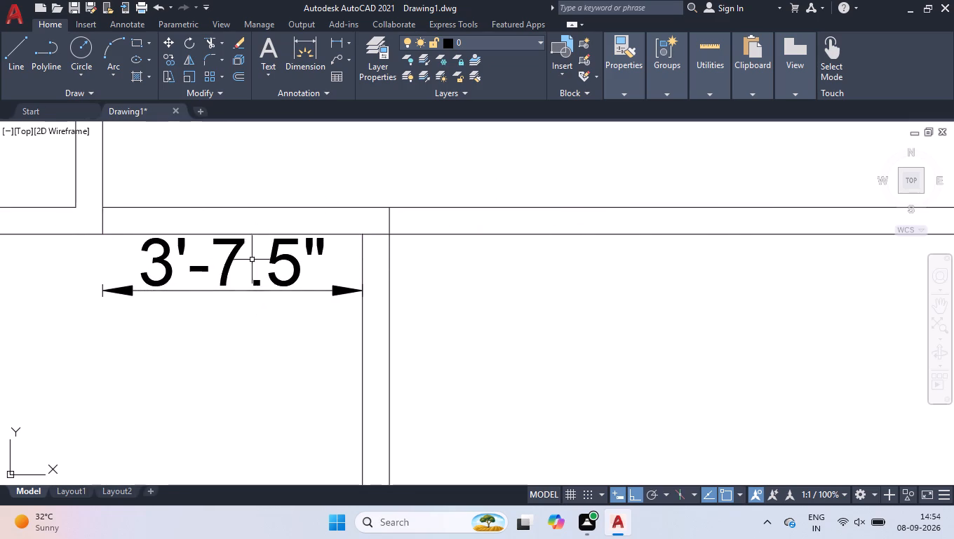
left_click(294, 260)
key("Delete")
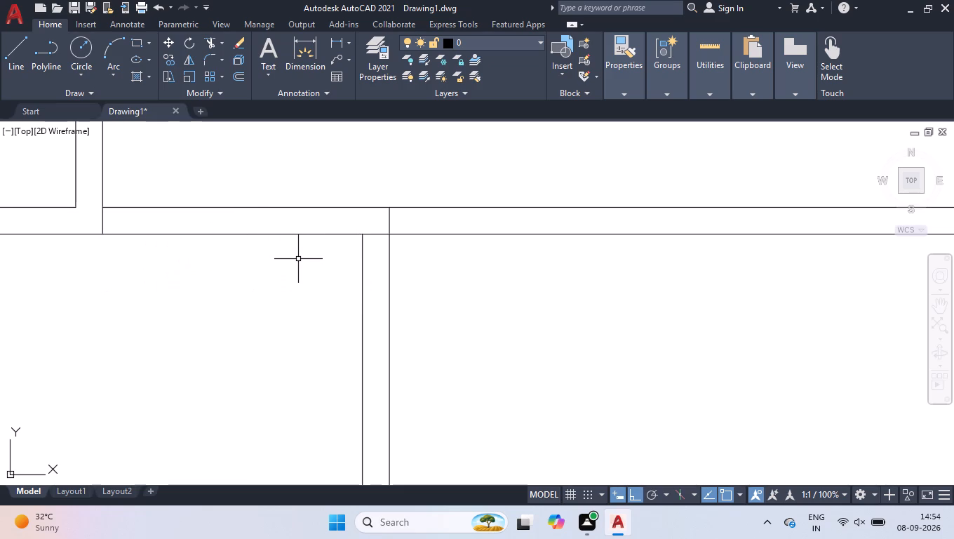
Extend the 10' room's inner vertical wall line up to the upper line of the horizontal wall.
type("ex")
key("Return")
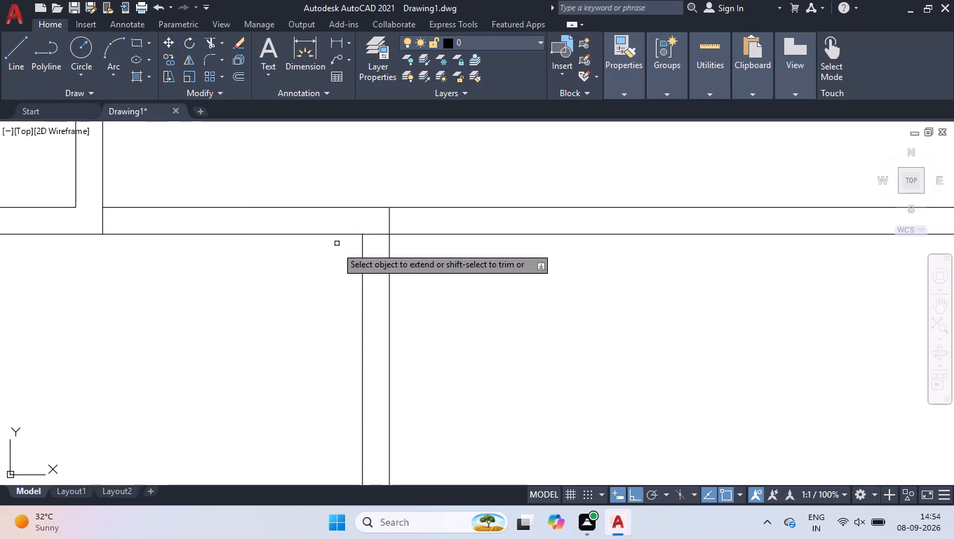
left_click(364, 263)
key("Return")
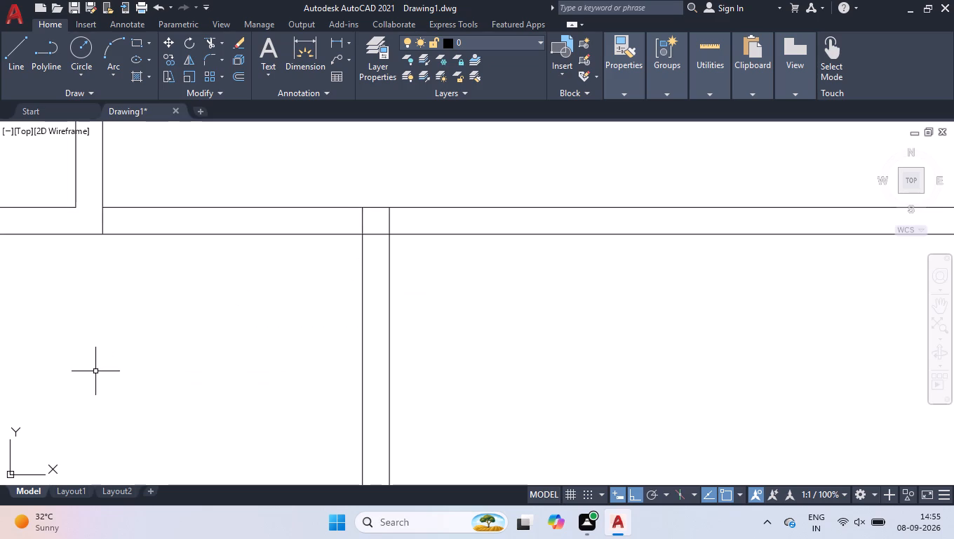
Trim the overlapping line segments inside the corner where the 10' room's vertical wall meets the new horizontal wall.
type("tr")
key("Return")
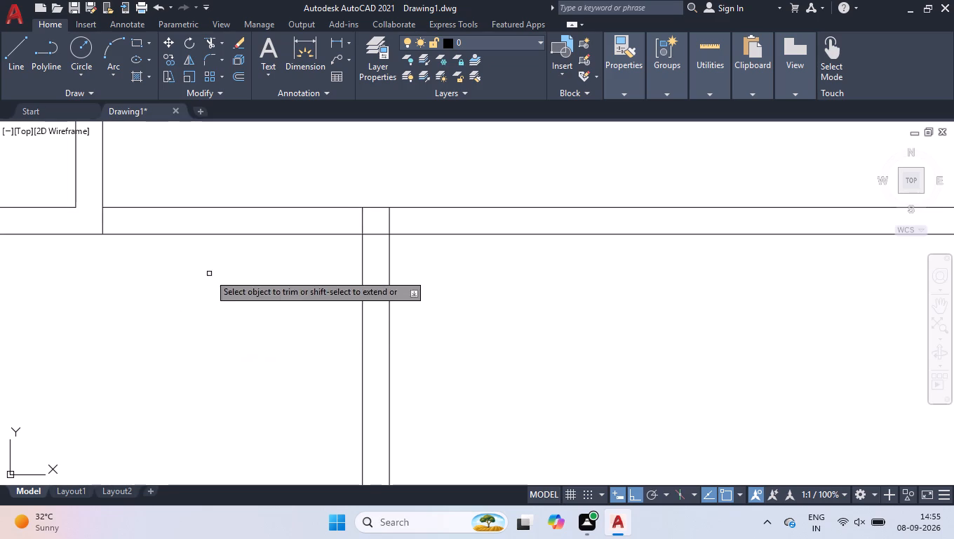
left_click(369, 241)
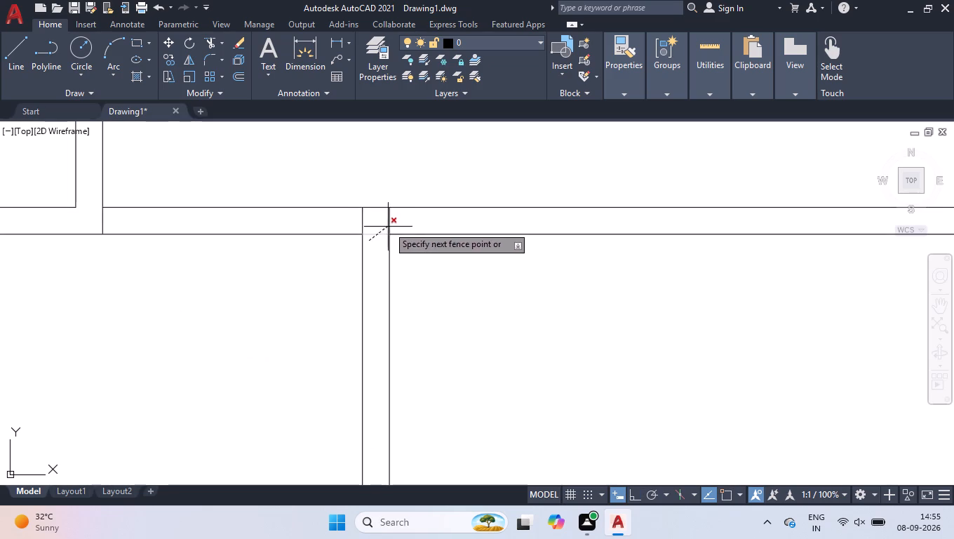
left_click(398, 223)
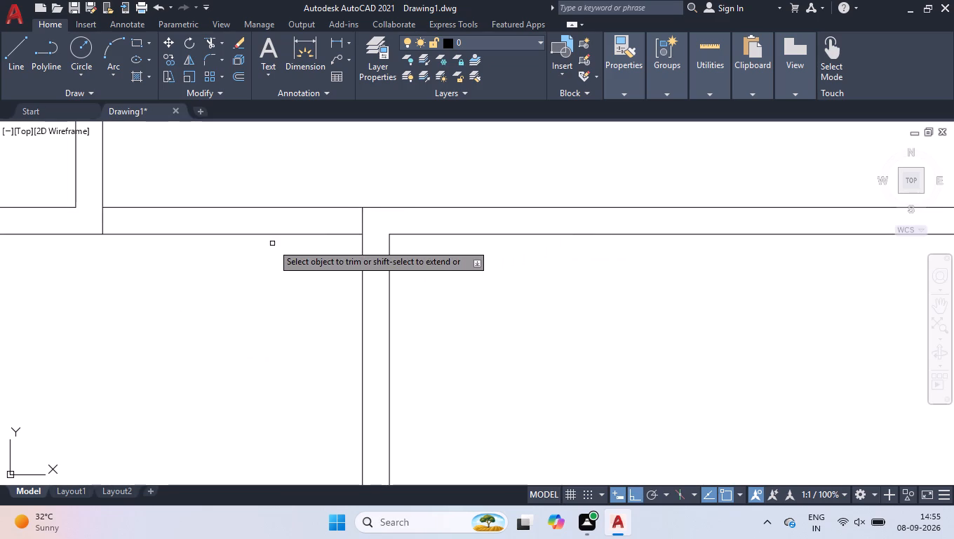
key("Return")
Draw a short vertical line across the horizontal wall's thickness, in line with the middle-left room's outer wall face.
key("l")
key("Return")
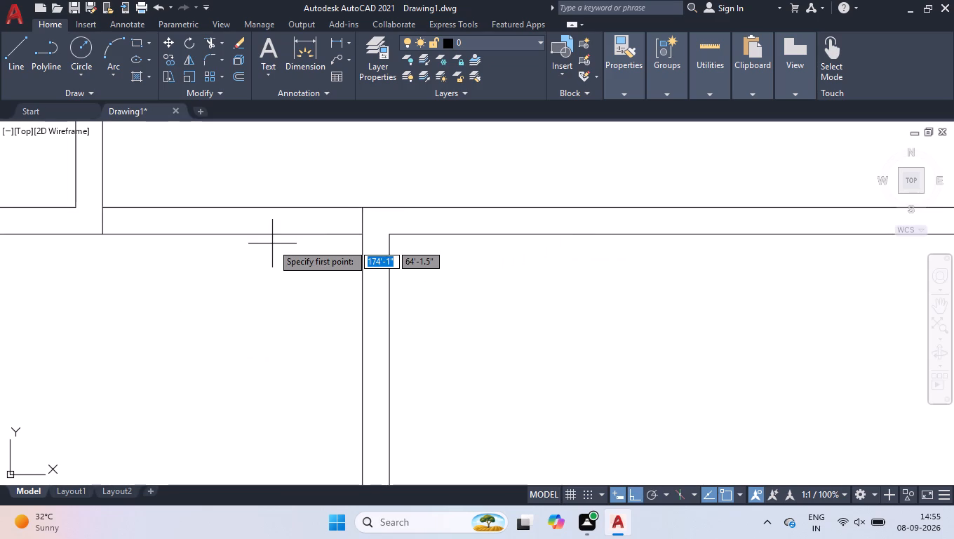
scroll(258, 248, "down", 2)
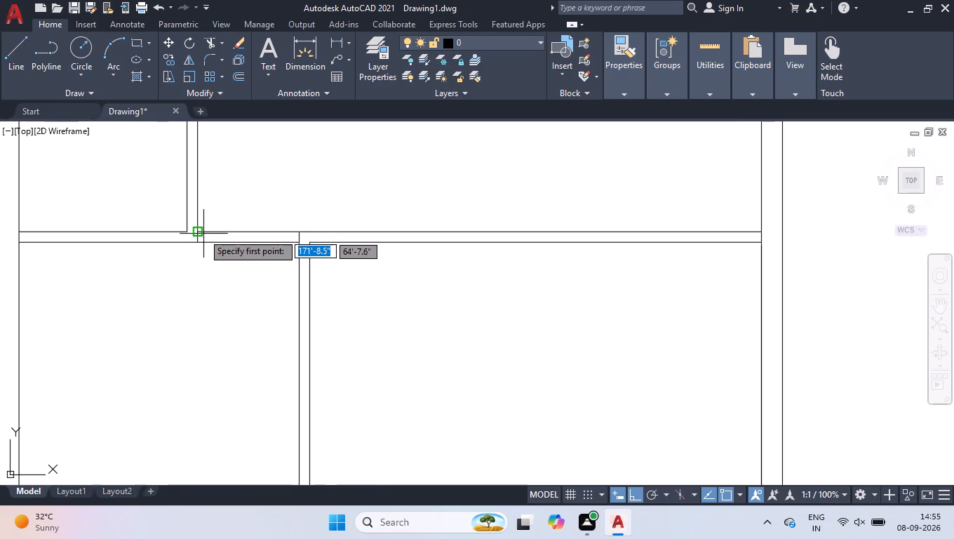
scroll(203, 233, "up", 4)
left_click(175, 222)
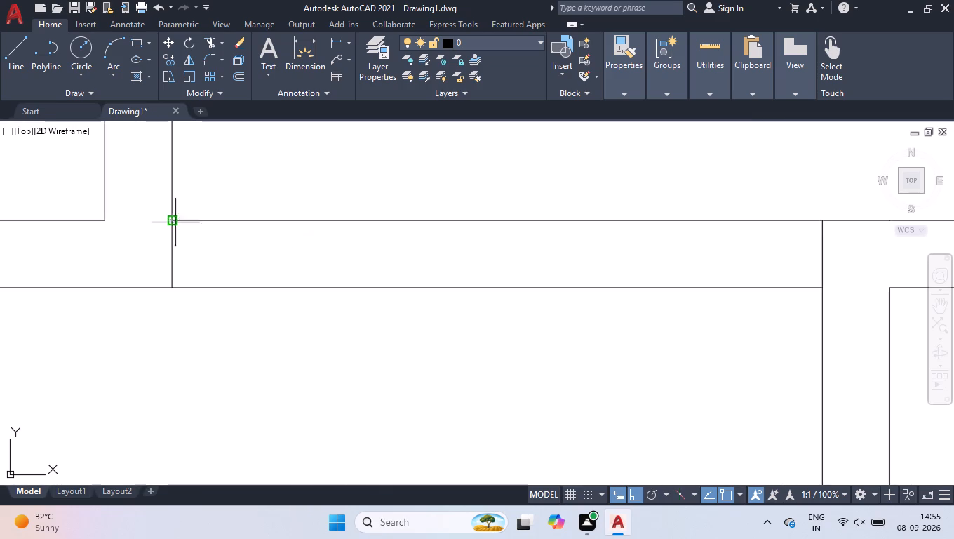
left_click(170, 286)
key("Return")
Move the short vertical line 3.5" along the horizontal wall toward the central wall.
left_click(154, 209)
left_click(208, 310)
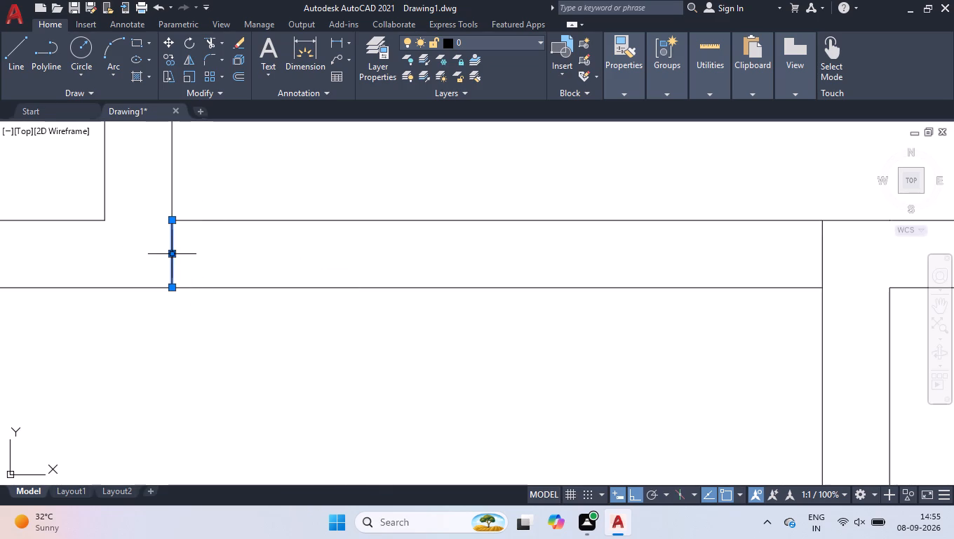
left_click(170, 255)
type("3.5")
key("Return")
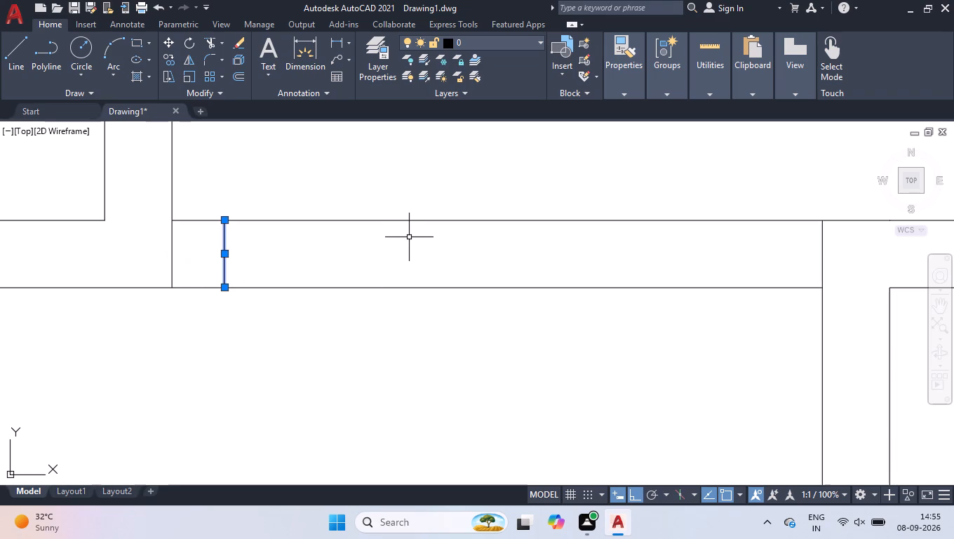
Trim the vertical segment inside the 3.5" wall stub and both horizontal lines between the stub and the adjoining room's corner to form an opening.
type("tr")
key("Return")
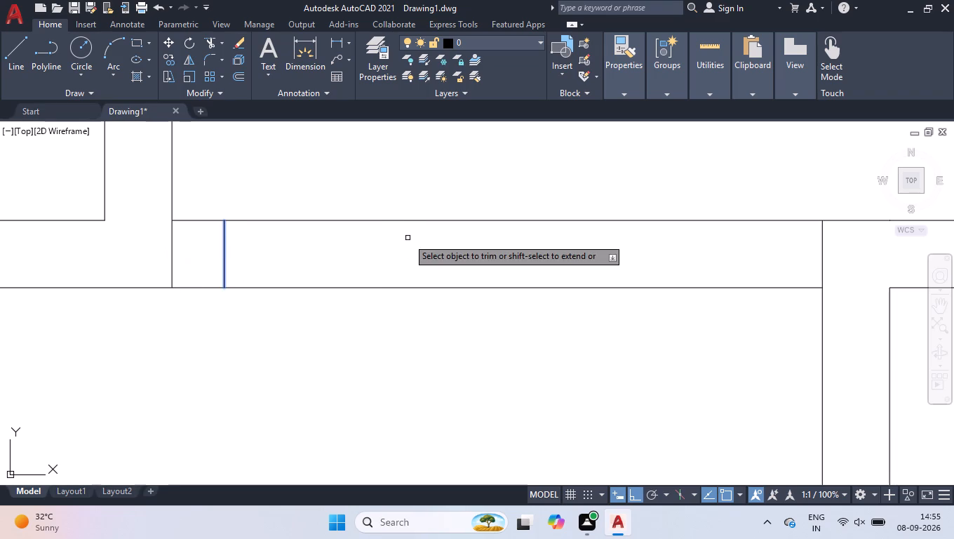
key("space")
key("space")
key("space")
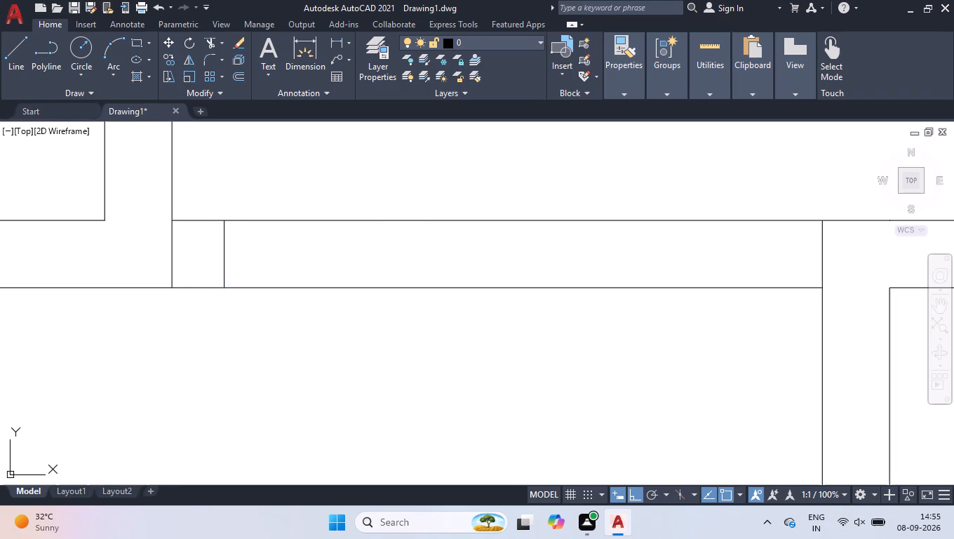
left_click(201, 248)
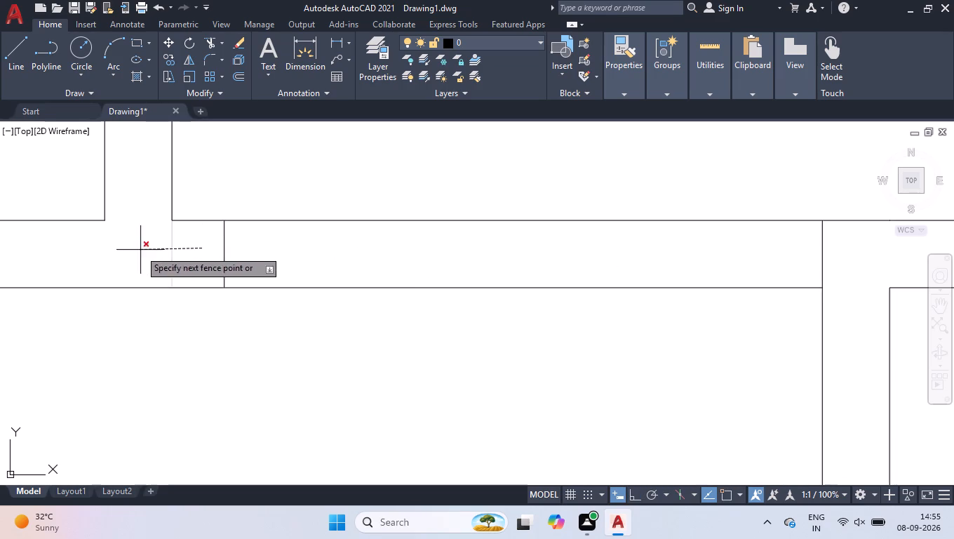
left_click(140, 250)
left_click(392, 182)
left_click(404, 317)
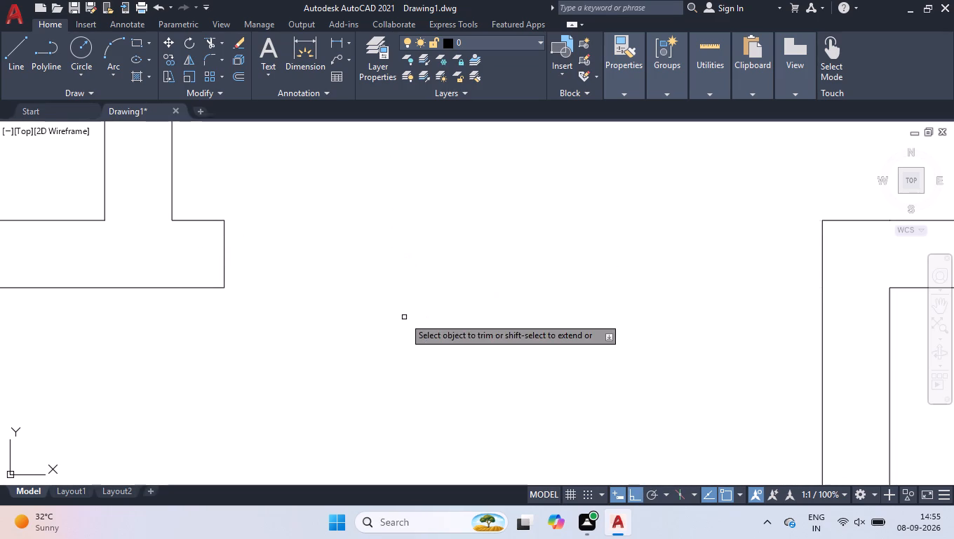
scroll(387, 265, "down", 6)
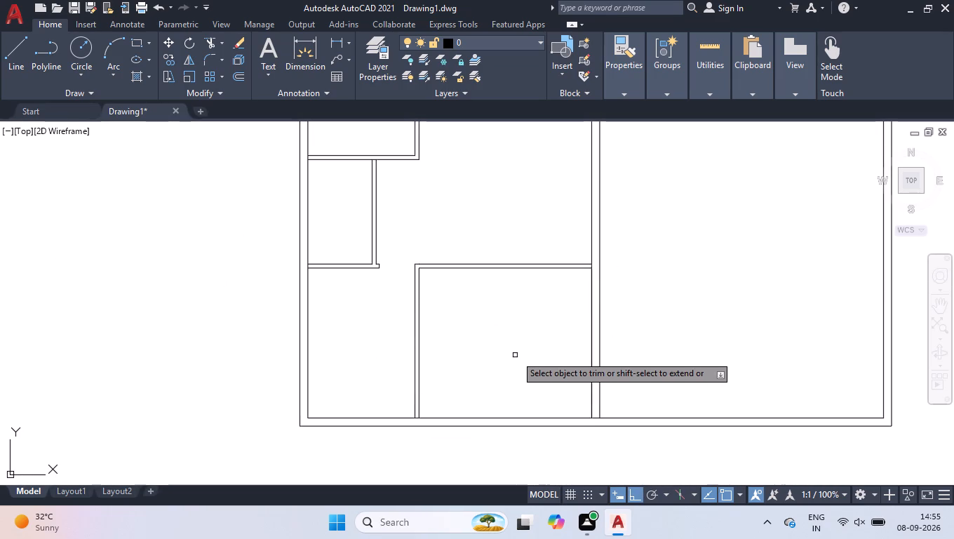
key("space")
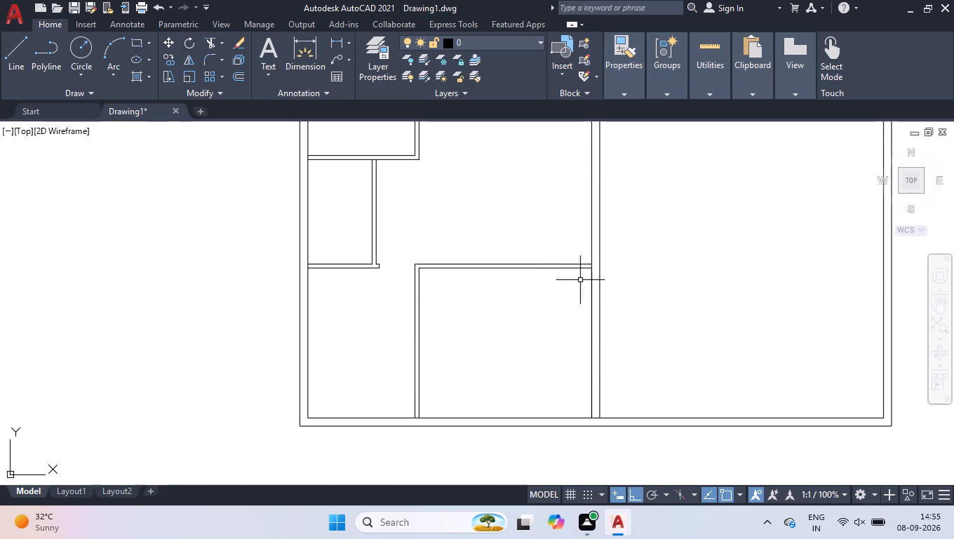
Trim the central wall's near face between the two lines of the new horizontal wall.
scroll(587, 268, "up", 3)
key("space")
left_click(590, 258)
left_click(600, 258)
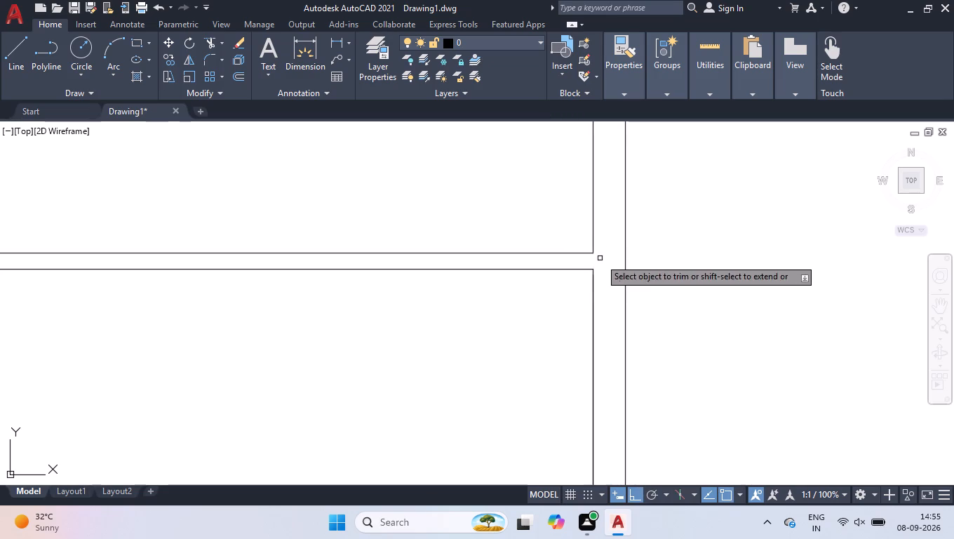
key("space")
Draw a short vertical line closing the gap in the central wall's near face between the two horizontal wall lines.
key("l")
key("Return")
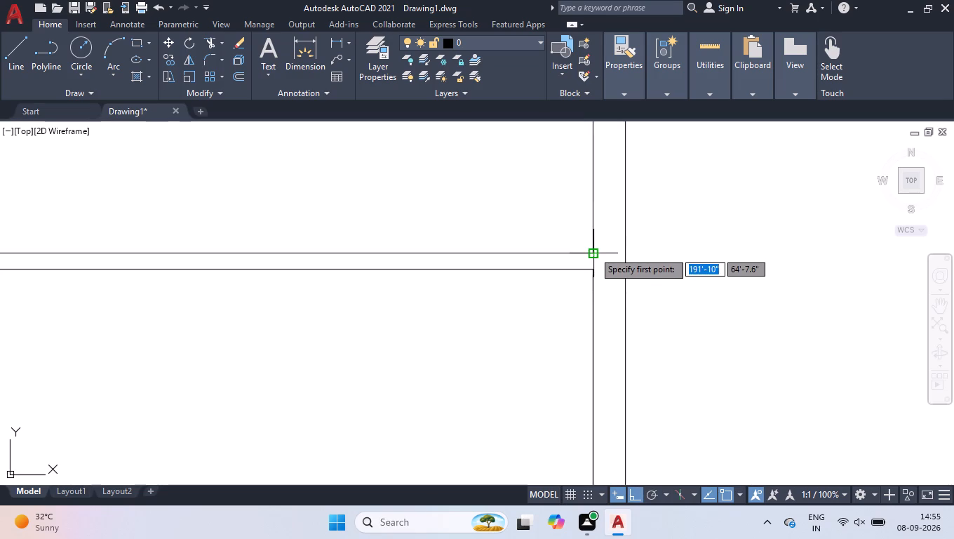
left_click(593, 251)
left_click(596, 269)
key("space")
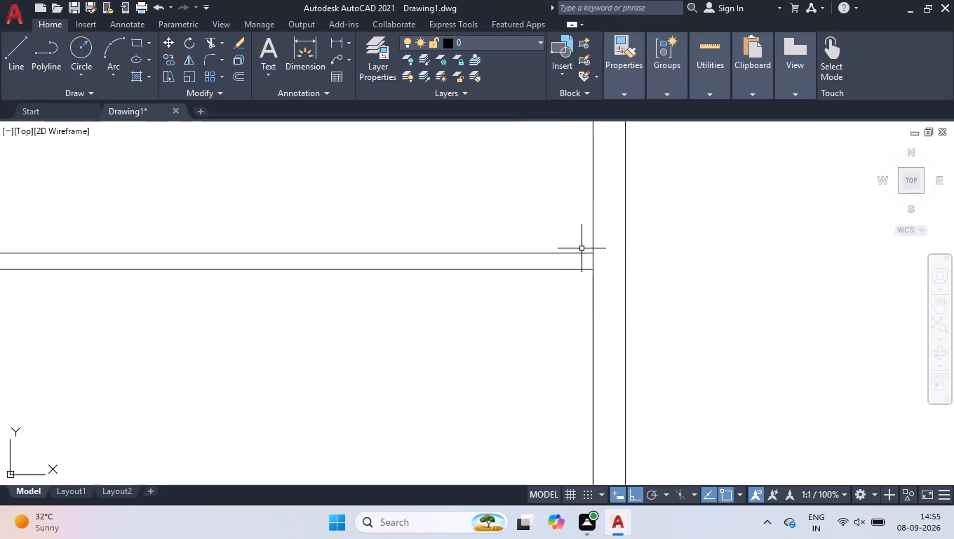
Delete the leftover 4.5" vertical segment overlapping the central wall's near face just below the new horizontal wall.
left_click_drag(582, 237, 594, 253)
left_click(631, 312)
scroll(622, 288, "up", 2)
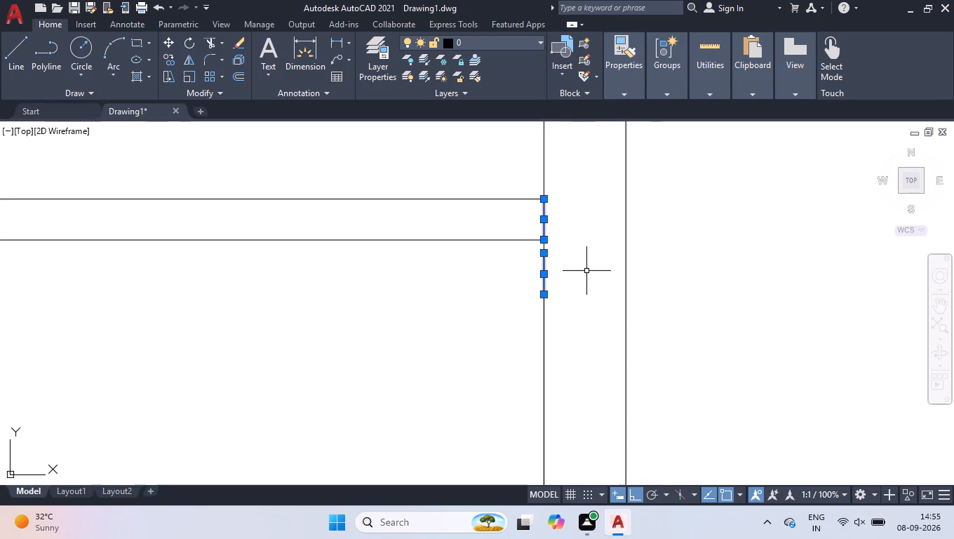
scroll(585, 268, "up", 1)
right_click(583, 271)
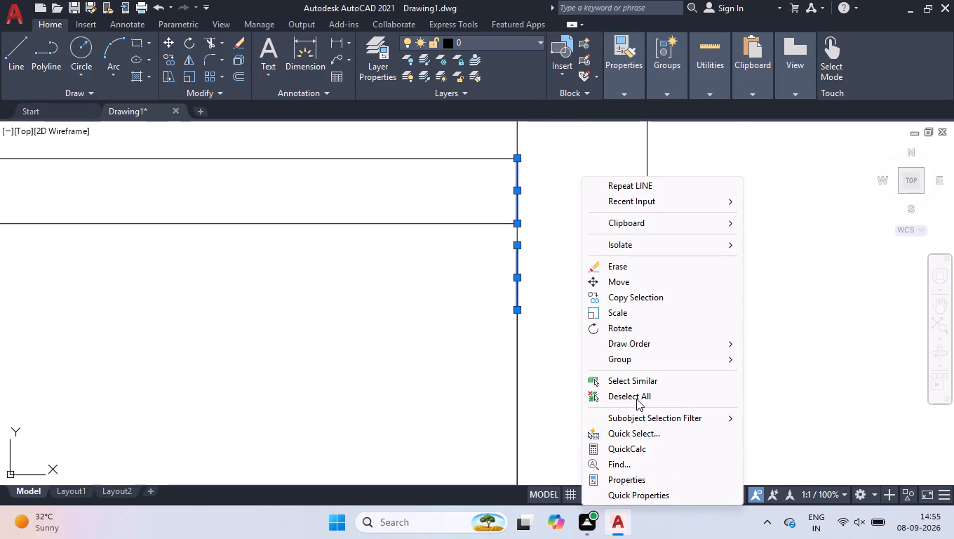
left_click(636, 399)
left_click(512, 230)
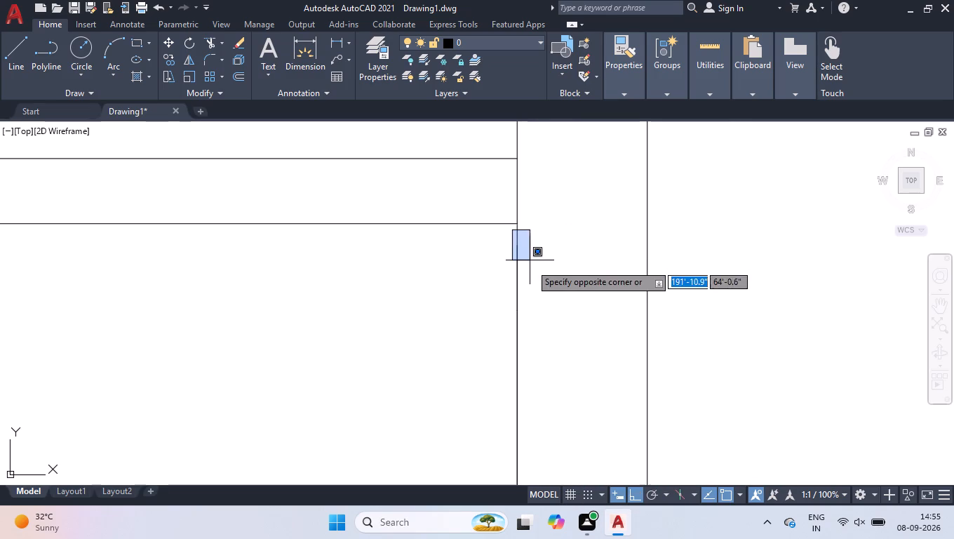
left_click(582, 232)
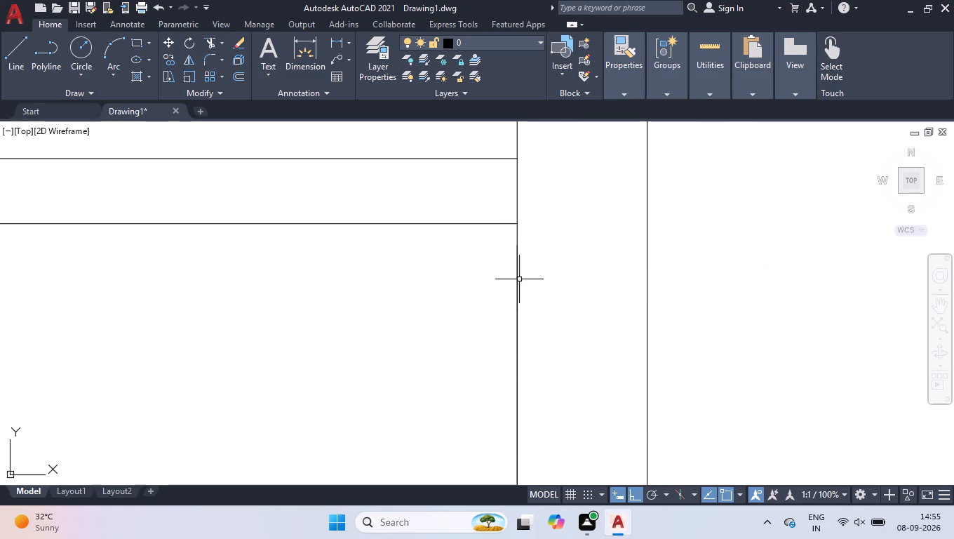
left_click(517, 279)
key("Delete")
Delete the overlapping vertical line along the central wall's near face below the new horizontal wall.
left_click(518, 347)
key("Delete")
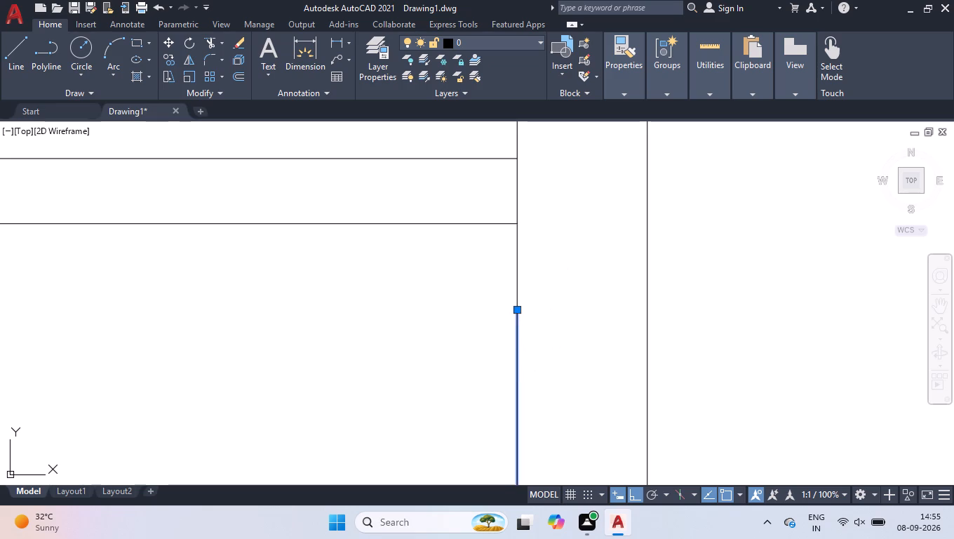
Draw a short vertical line across the end of the new horizontal wall where it meets the central wall's near face.
scroll(529, 239, "down", 6)
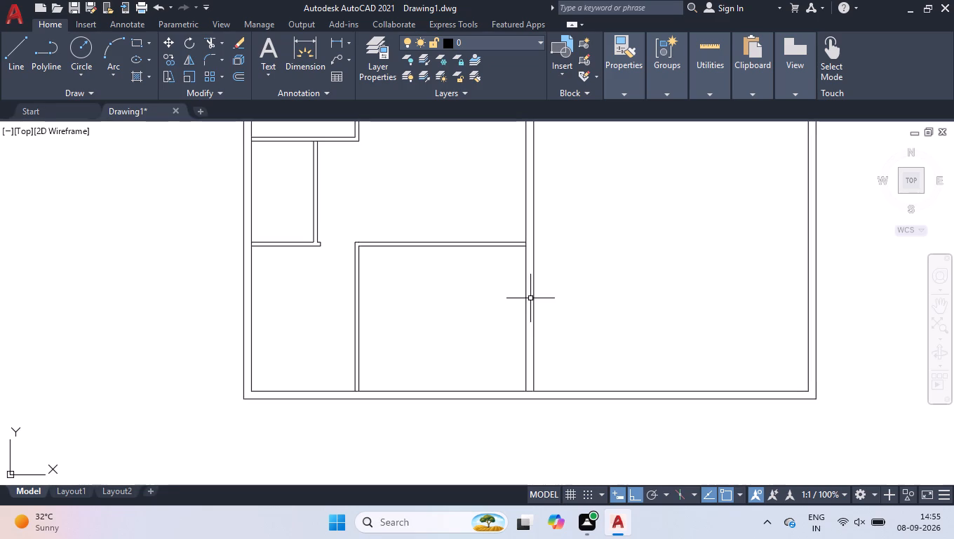
scroll(523, 241, "up", 3)
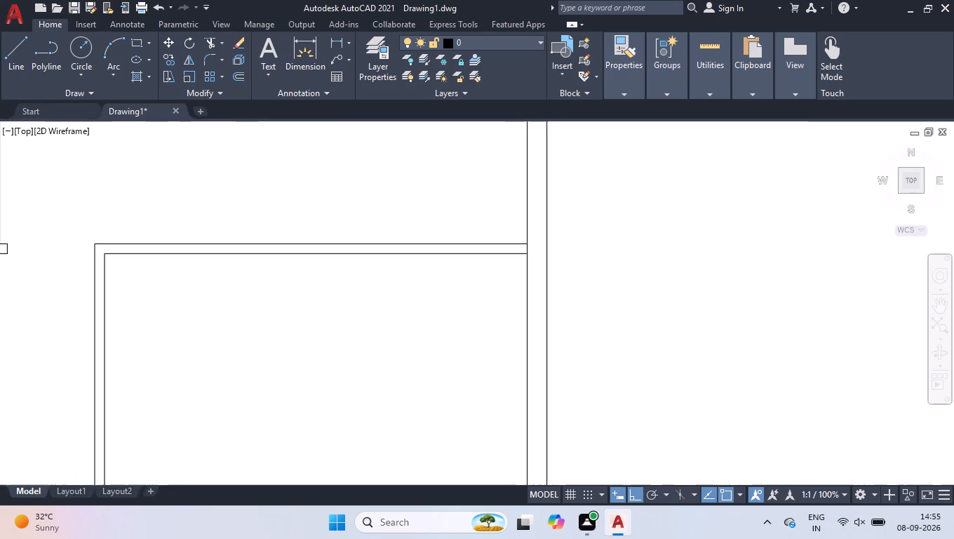
scroll(523, 241, "up", 3)
key("l")
key("Return")
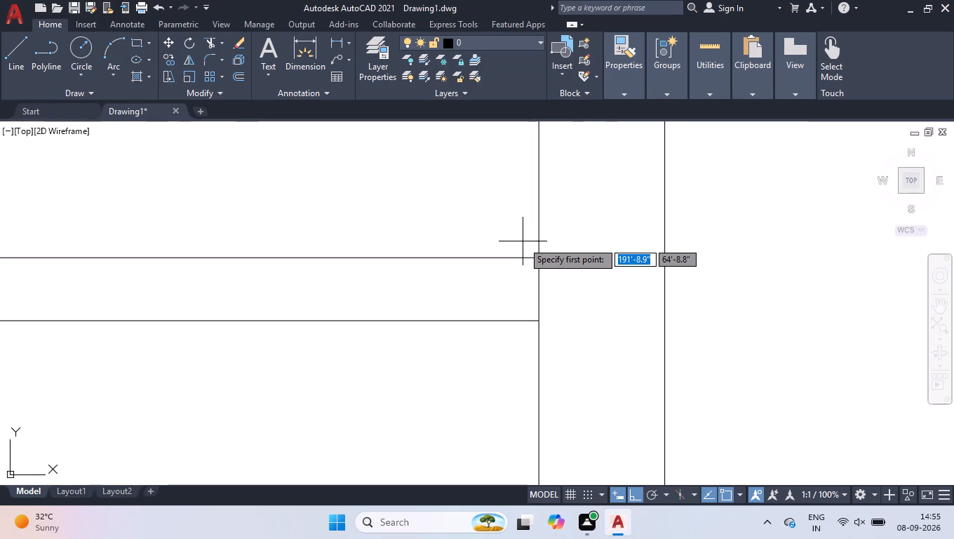
left_click(540, 262)
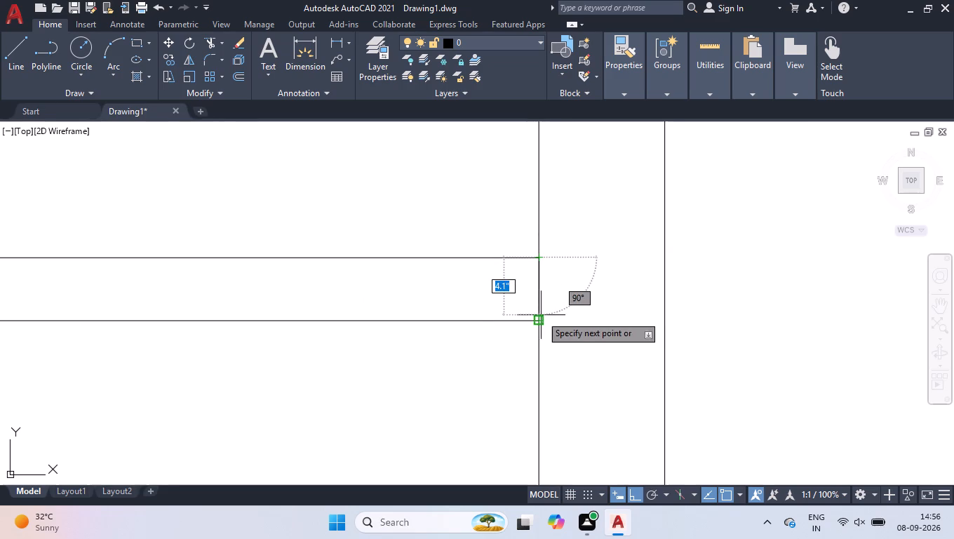
left_click(539, 319)
key("space")
Move the short vertical line 3'4" along the horizontal wall, away from the central wall.
left_click_drag(509, 221, 537, 262)
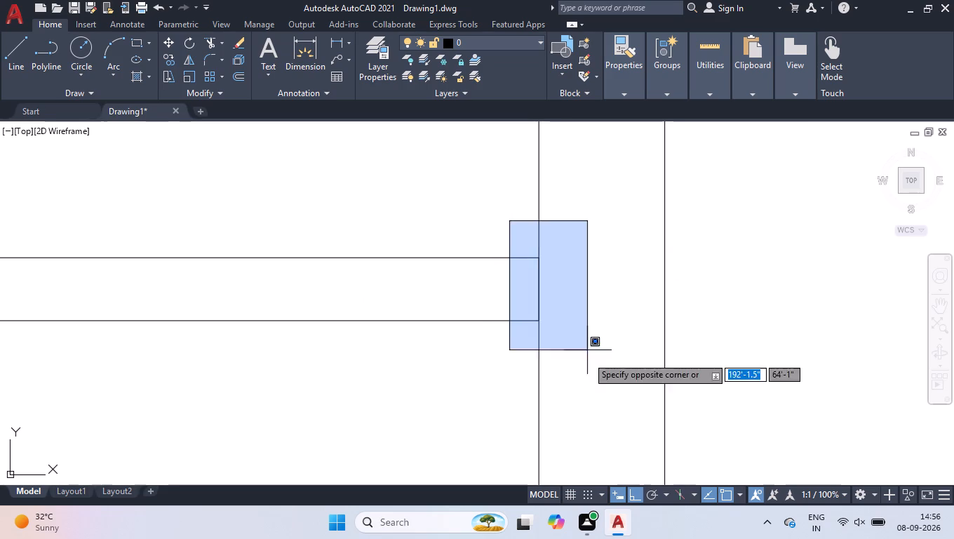
left_click(587, 361)
left_click(539, 291)
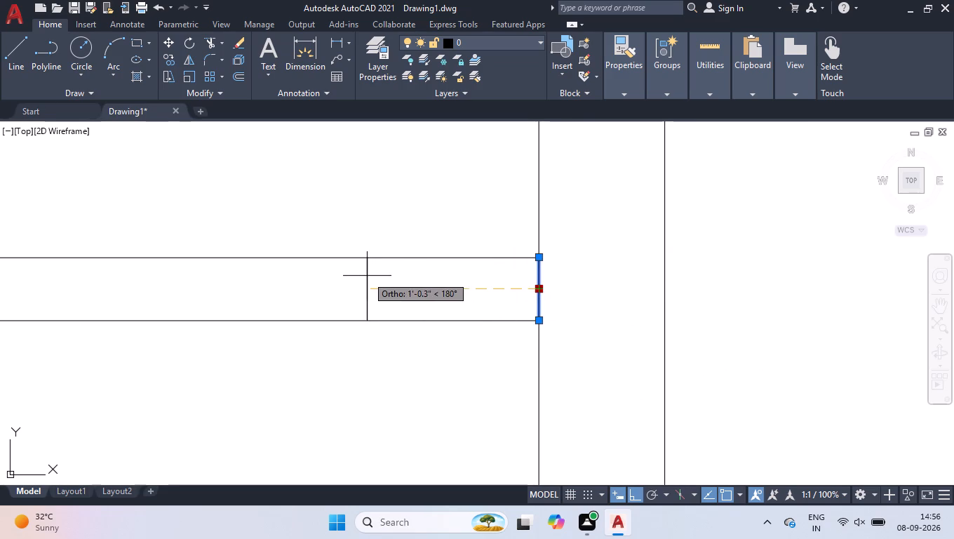
key("3")
type("'4")
key("Return")
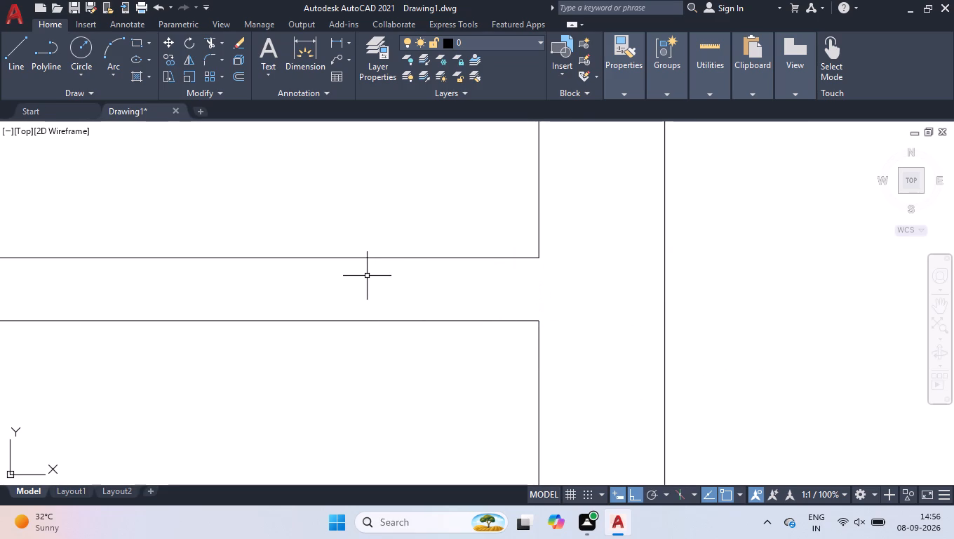
Extend the upper segment of the central wall's near face down to close the gap at the horizontal wall.
scroll(786, 83, "down", 1)
scroll(750, 294, "down", 3)
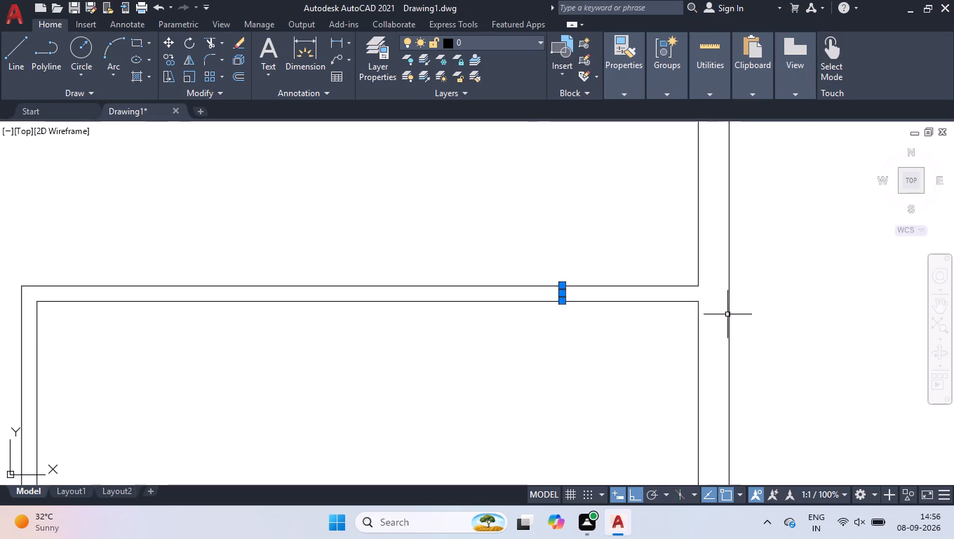
scroll(725, 309, "up", 1)
type("ex")
key("Return")
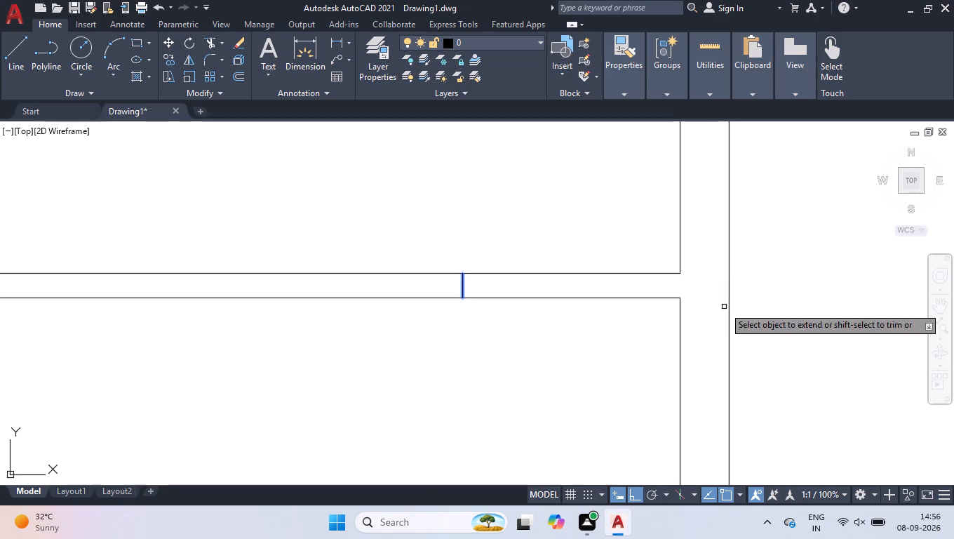
left_click(679, 258)
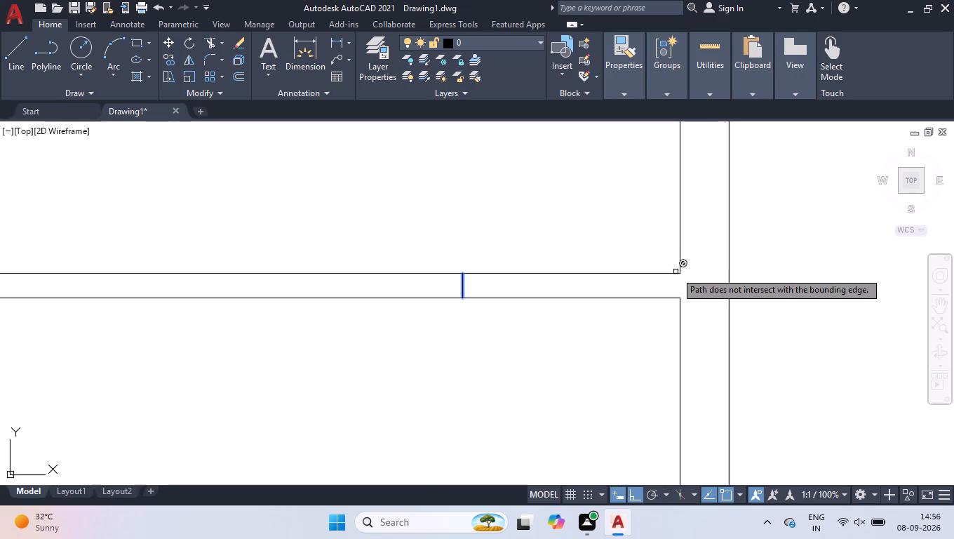
key("space")
key("space")
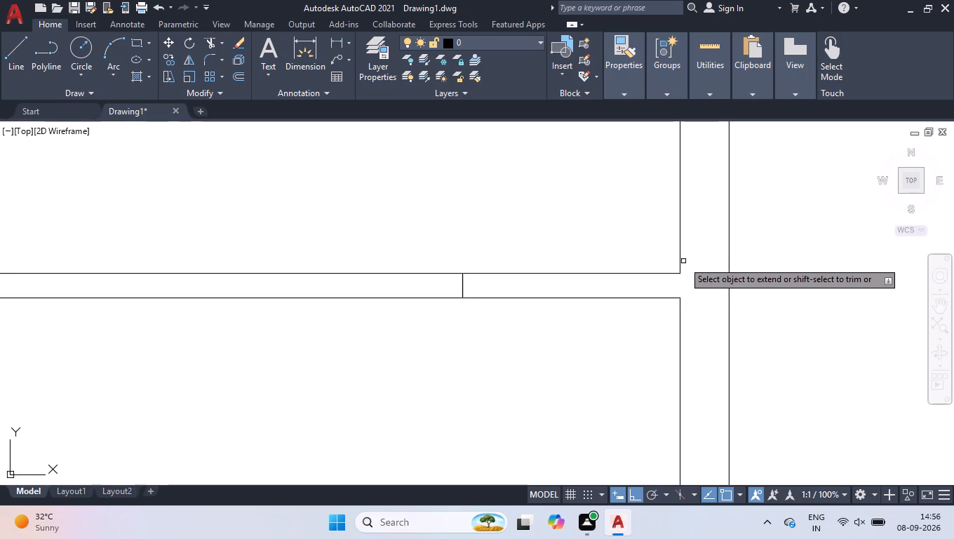
left_click(682, 265)
key("space")
Trim both horizontal wall lines between the short vertical line and the central wall to form a door opening.
scroll(598, 241, "down", 2)
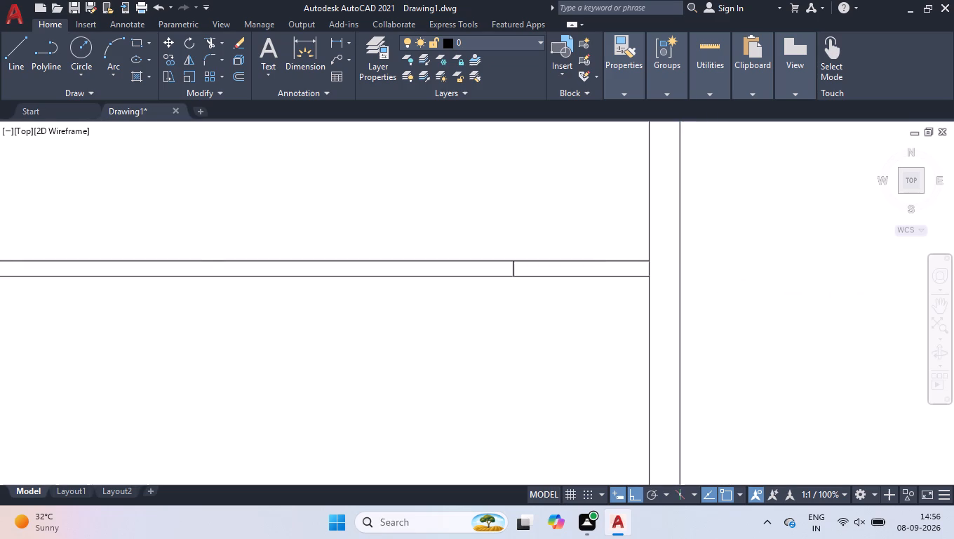
key("t")
key("r")
key("Return")
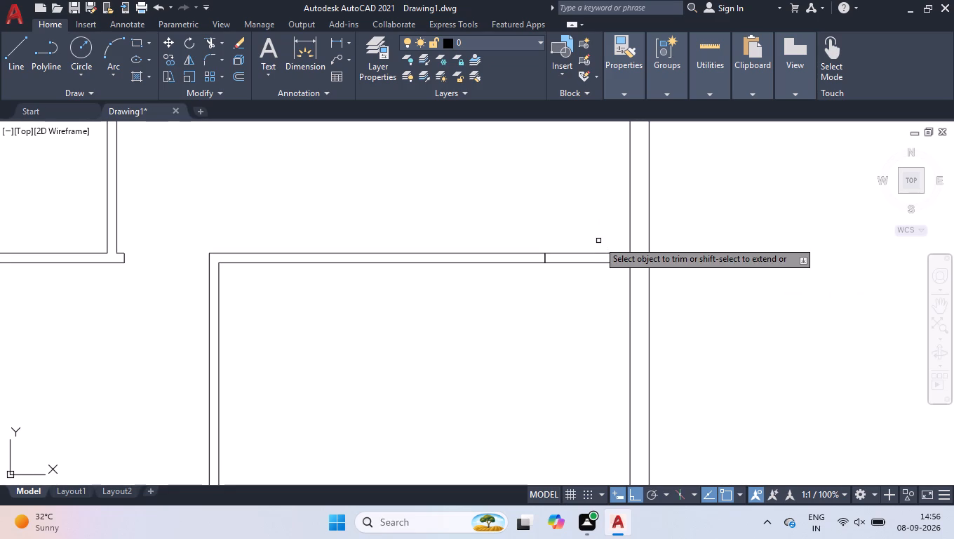
left_click(601, 240)
left_click(601, 306)
key("space")
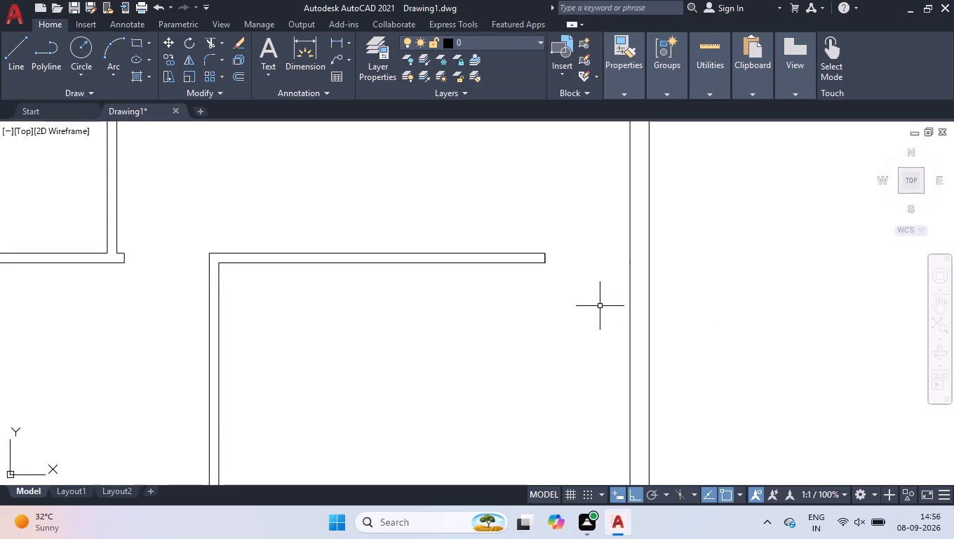
Draw a short horizontal line across the top end of the small left room's vertical wall, where it meets the room above.
scroll(536, 411, "down", 4)
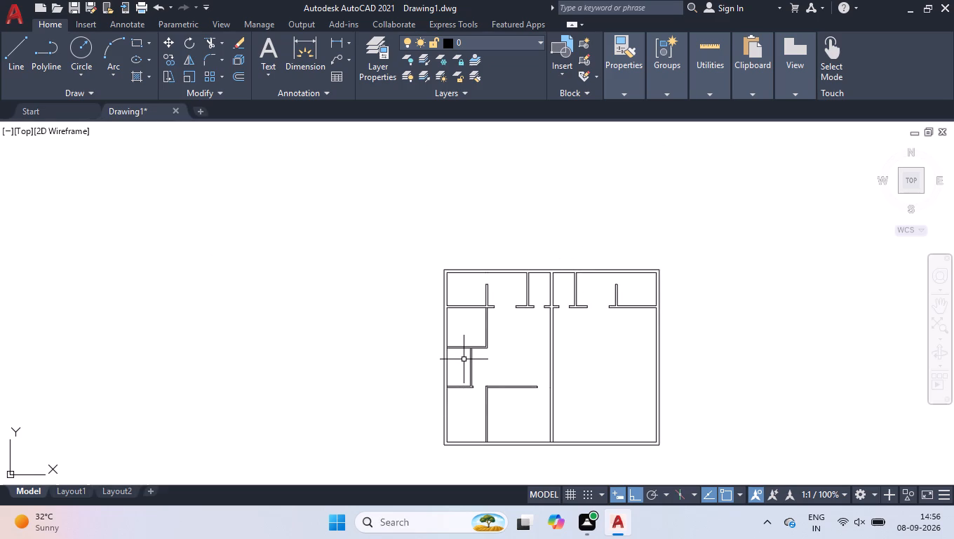
scroll(464, 359, "up", 3)
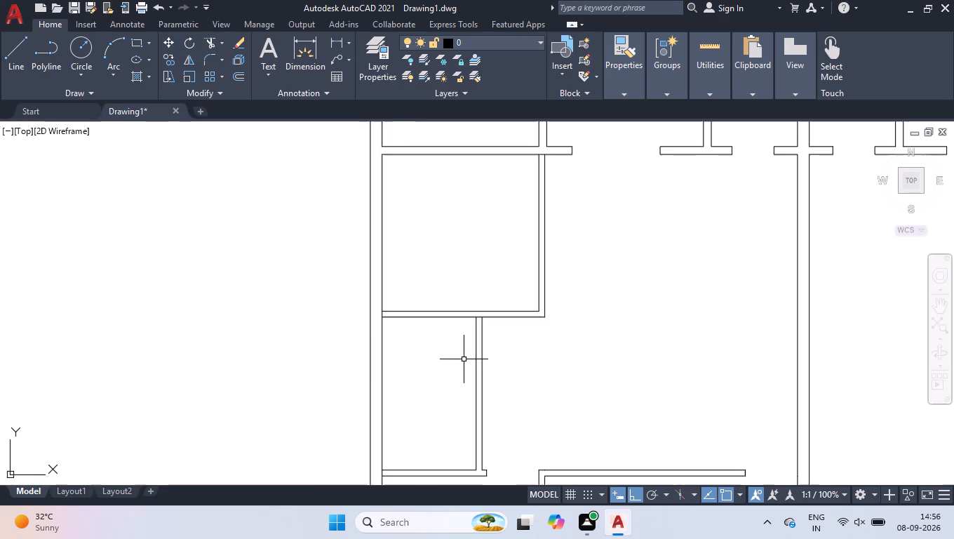
scroll(464, 359, "up", 1)
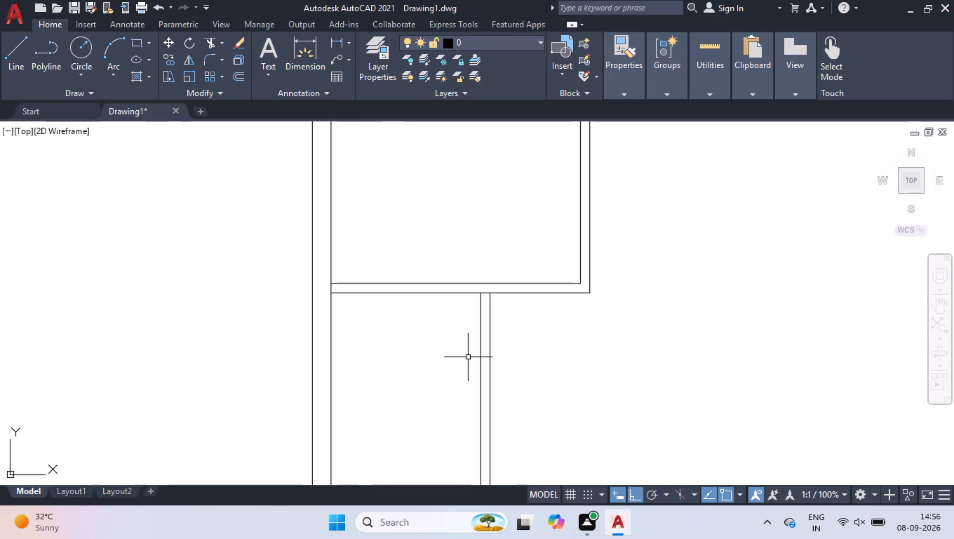
key("l")
key("Return")
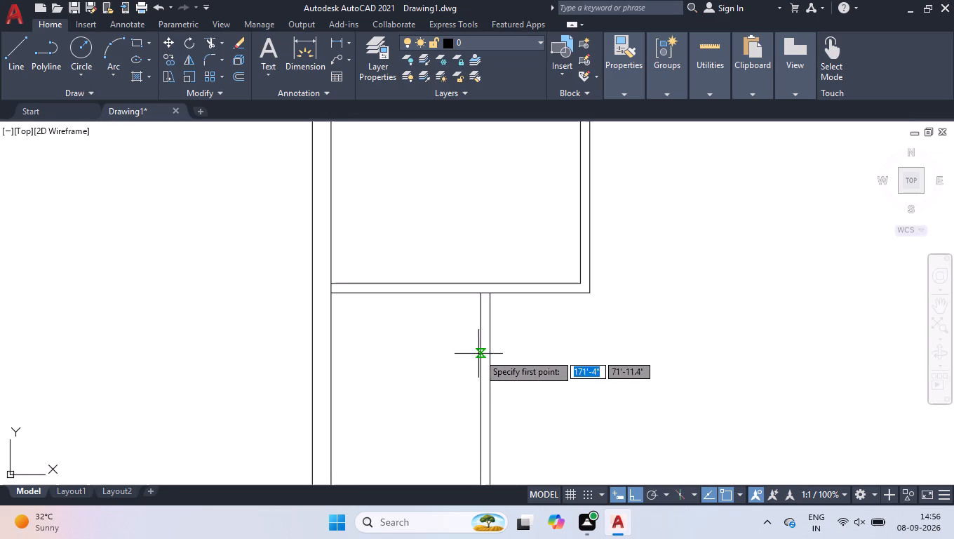
scroll(490, 304, "up", 2)
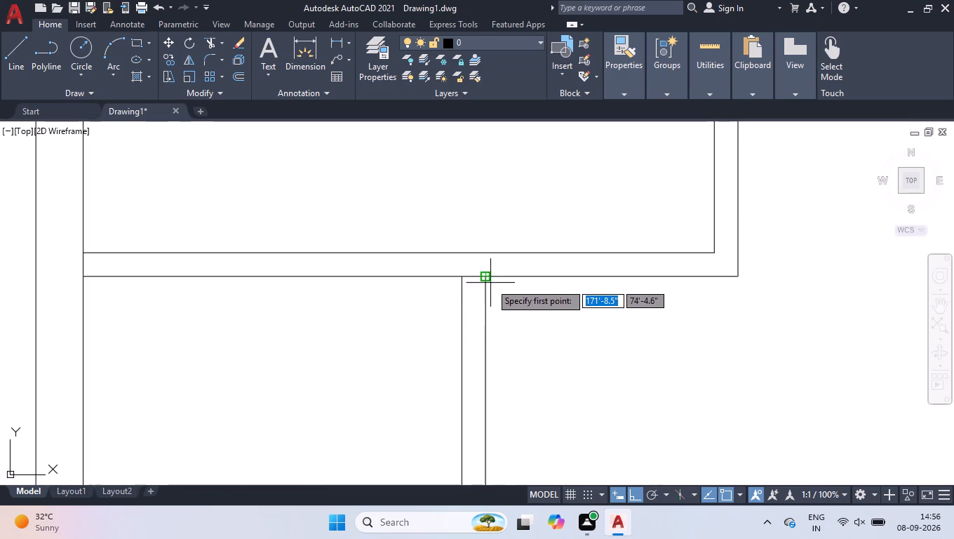
left_click(485, 277)
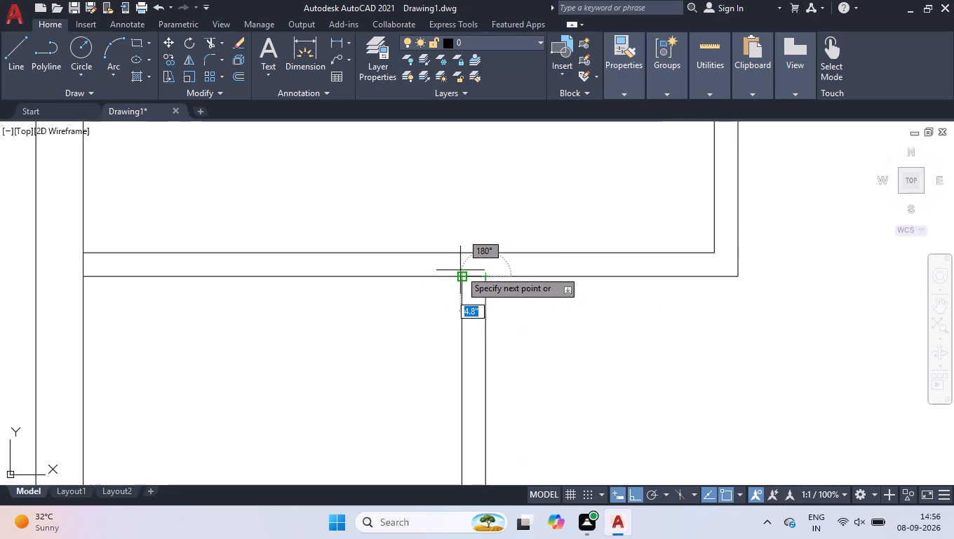
left_click(460, 274)
key("space")
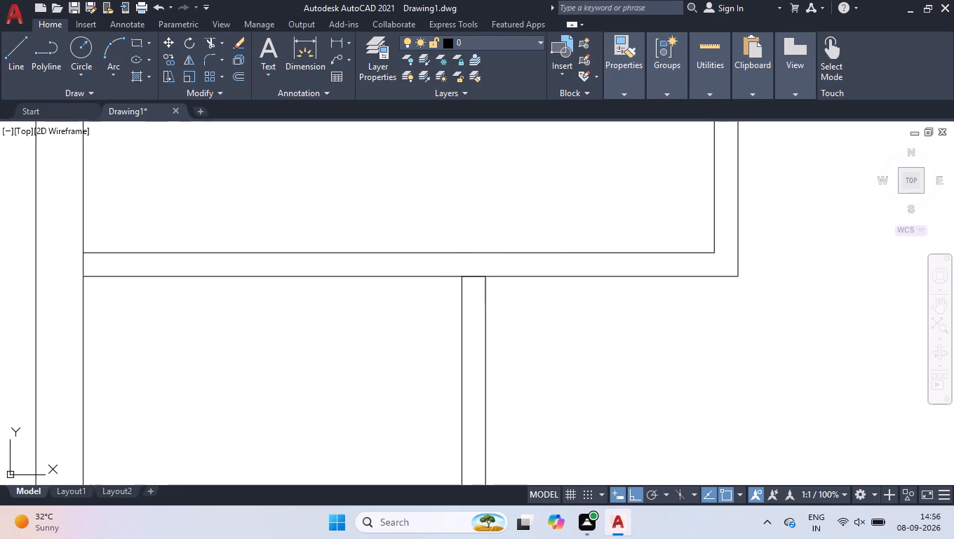
Move the short horizontal line 2'8" down along the small left room's vertical wall.
left_click(417, 260)
left_click(537, 315)
left_click(472, 279)
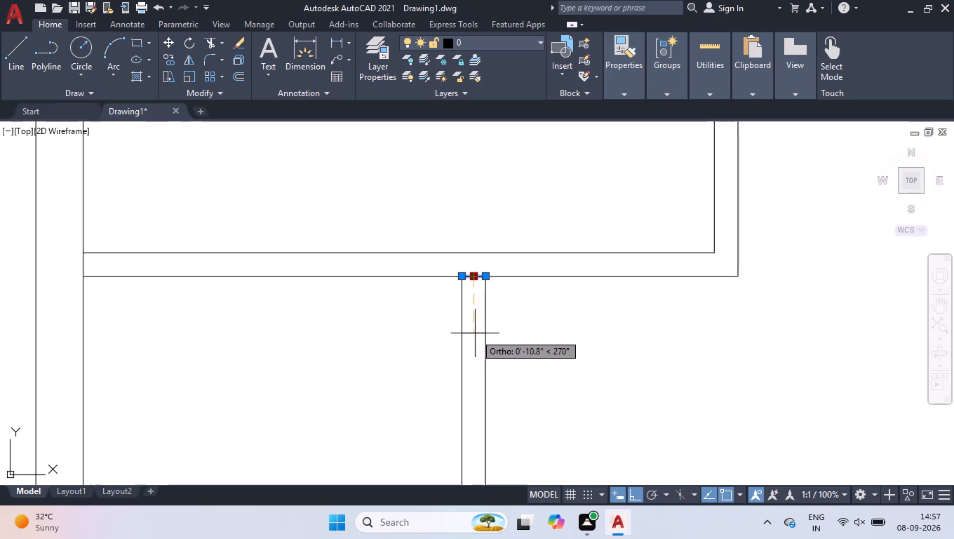
scroll(475, 341, "down", 2)
scroll(481, 368, "up", 3)
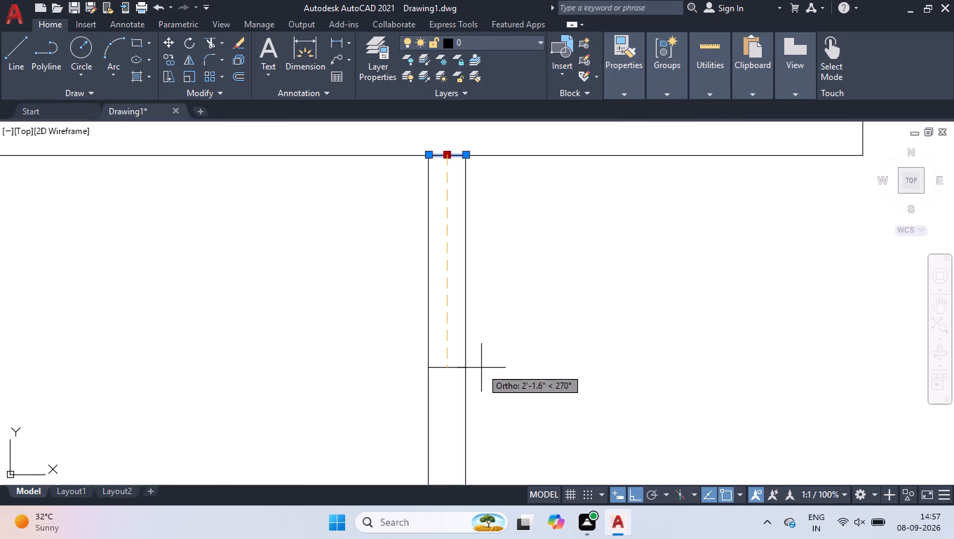
scroll(481, 368, "up", 1)
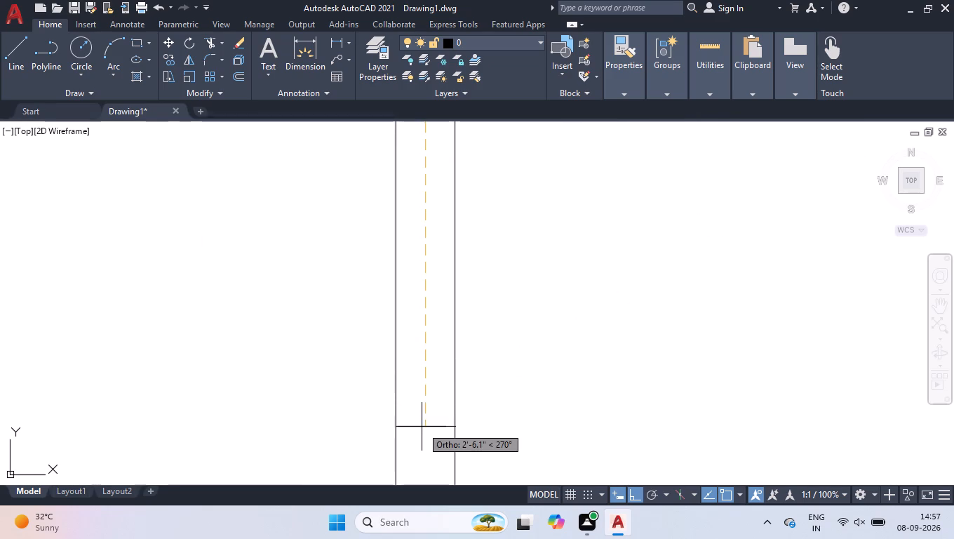
type("2'8")
key("Return")
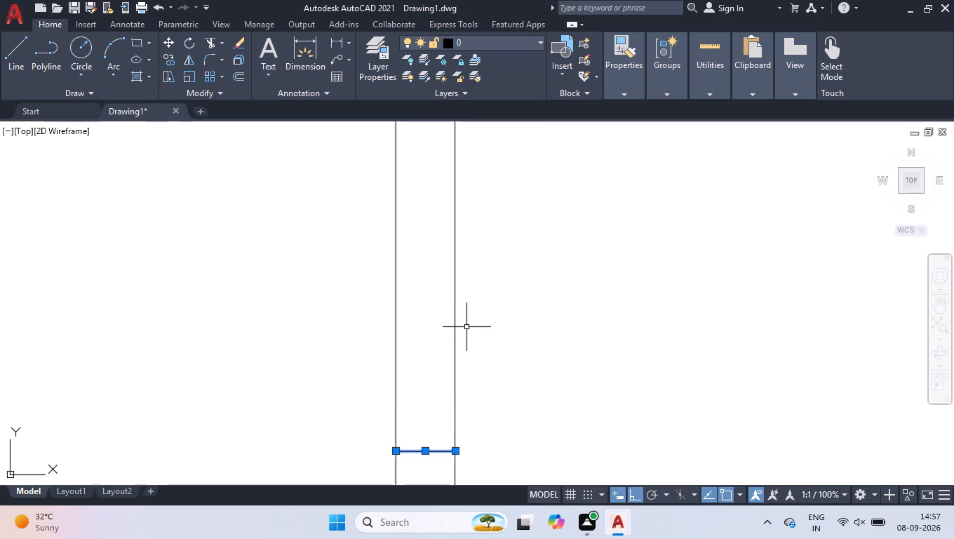
key("space")
key("space")
key("space")
Trim both vertical wall lines between the short horizontal line and the room above to form a door opening.
scroll(483, 334, "down", 2)
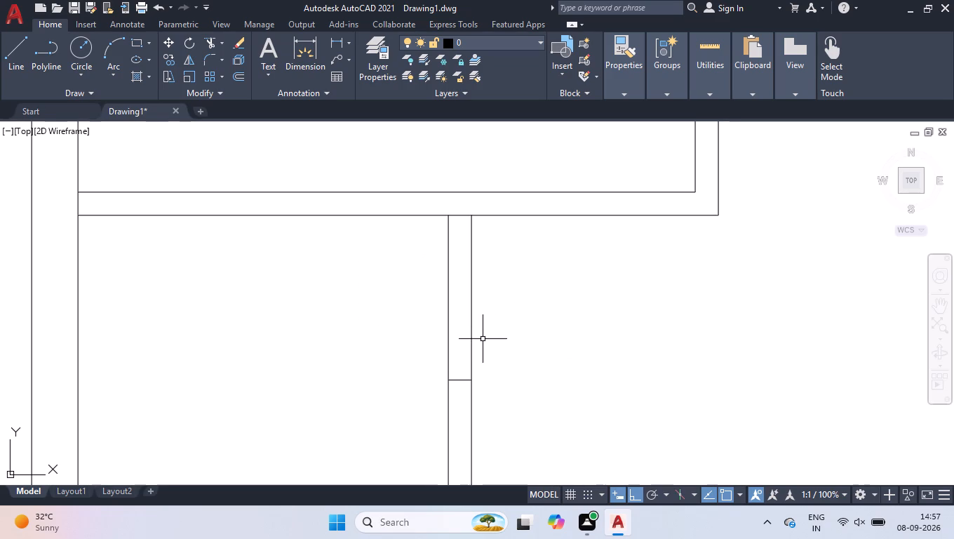
type("tr")
key("Return")
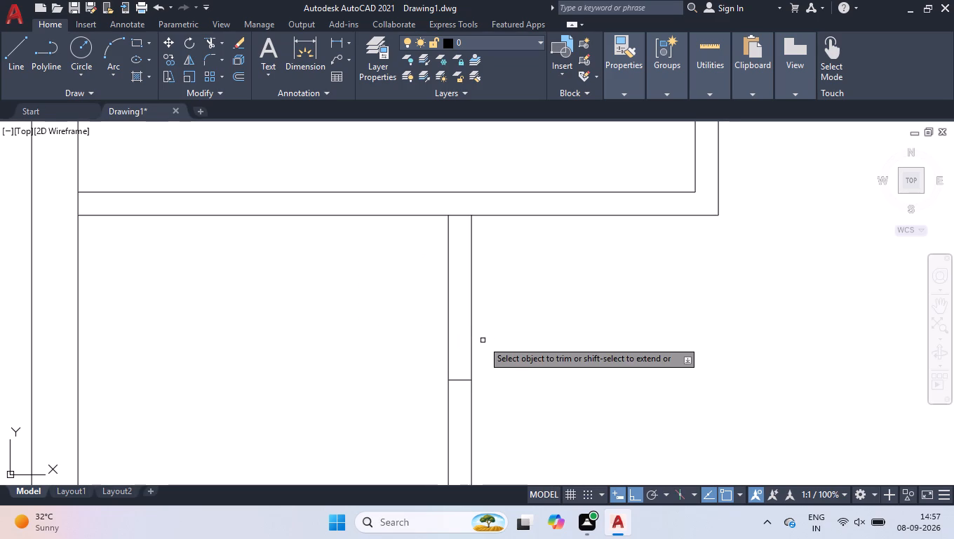
left_click(485, 340)
left_click(423, 326)
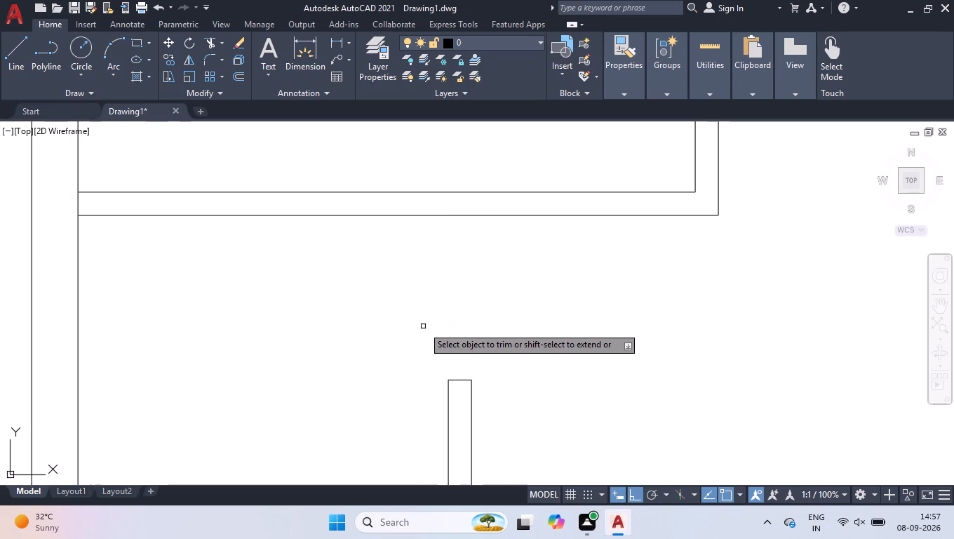
key("space")
Draw a short vertical line across the bottom wall of the left room below the upper partition, at its inner right corner.
scroll(489, 281, "down", 3)
scroll(517, 372, "down", 2)
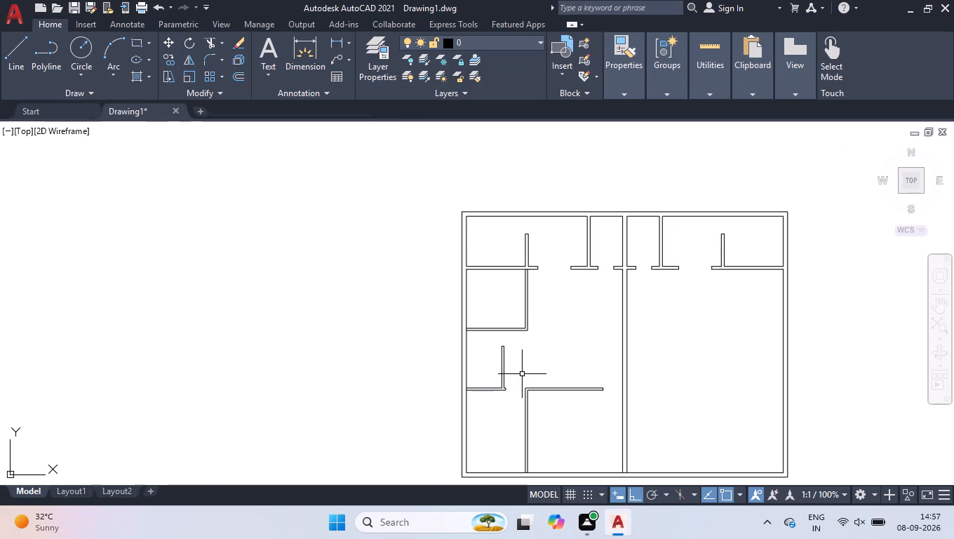
scroll(514, 352, "up", 5)
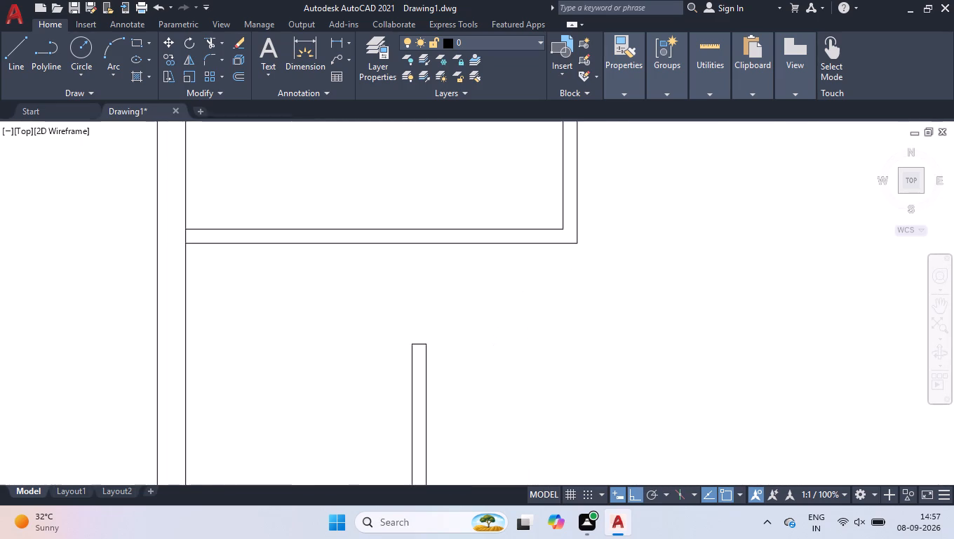
scroll(523, 315, "down", 3)
scroll(512, 298, "up", 2)
scroll(492, 219, "up", 2)
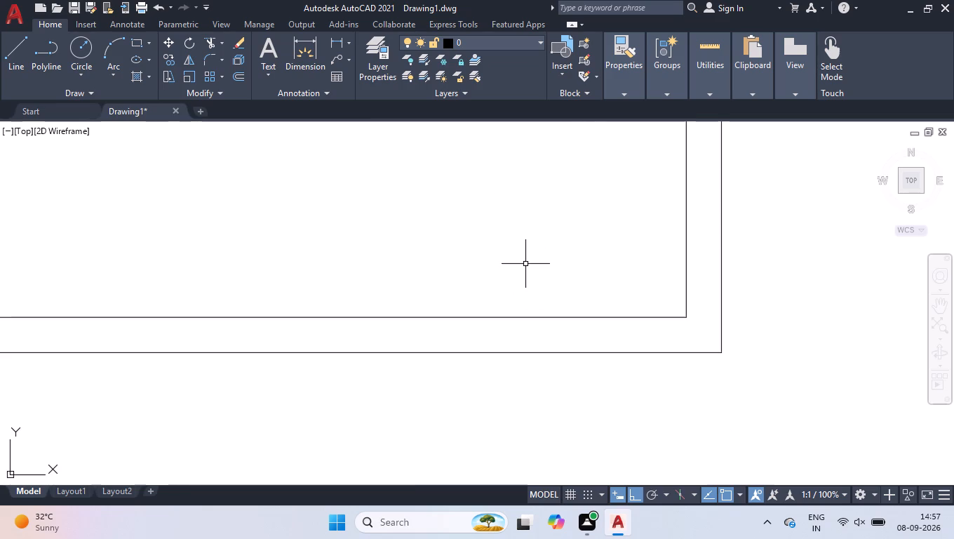
key("l")
key("Return")
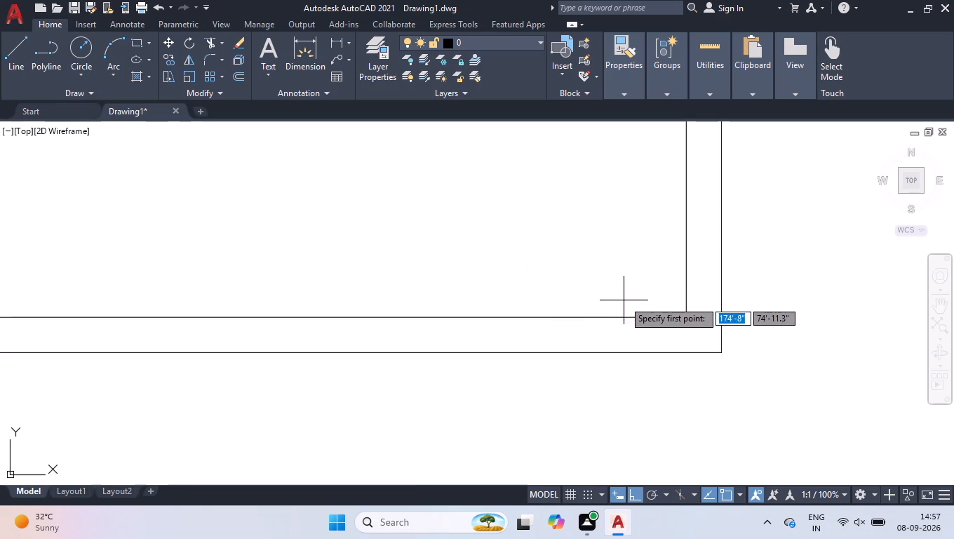
left_click(685, 317)
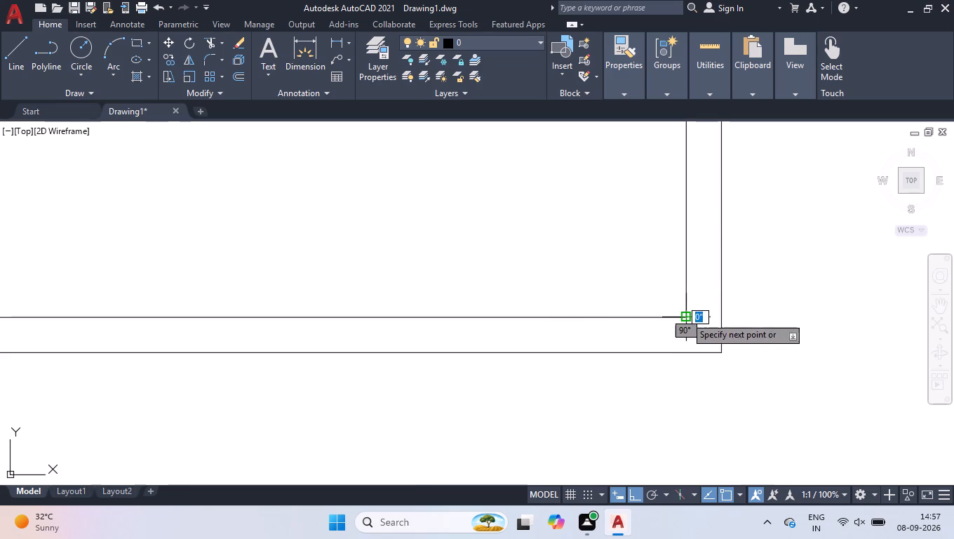
left_click(688, 353)
key("space")
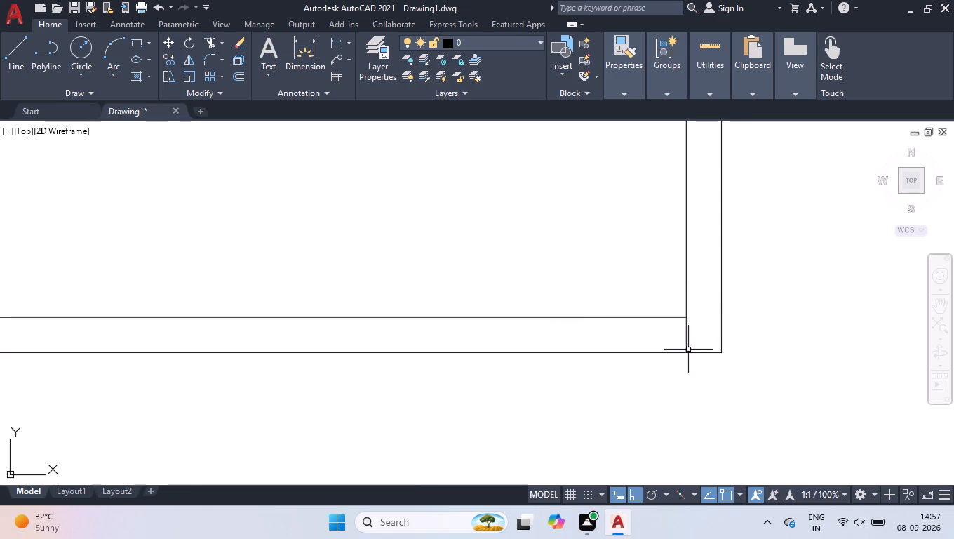
Offset the short vertical line 3' to the left along the room's bottom wall.
left_click_drag(668, 295, 669, 303)
left_click(711, 390)
type("off")
key("Return")
key("3")
key("apostrophe")
key("Return")
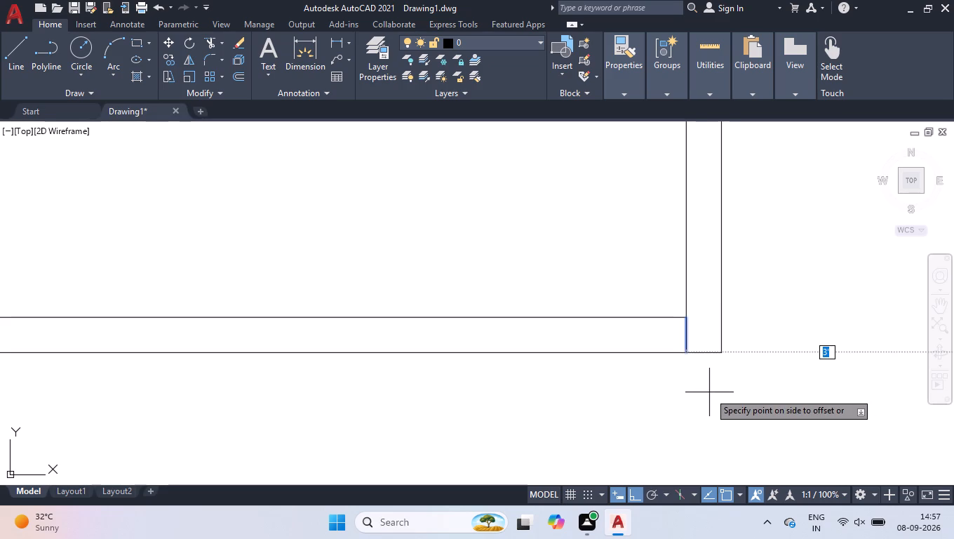
left_click(347, 444)
key("space")
Trim both bottom wall lines between the two short vertical lines to form a door opening.
scroll(375, 403, "down", 1)
scroll(456, 370, "down", 3)
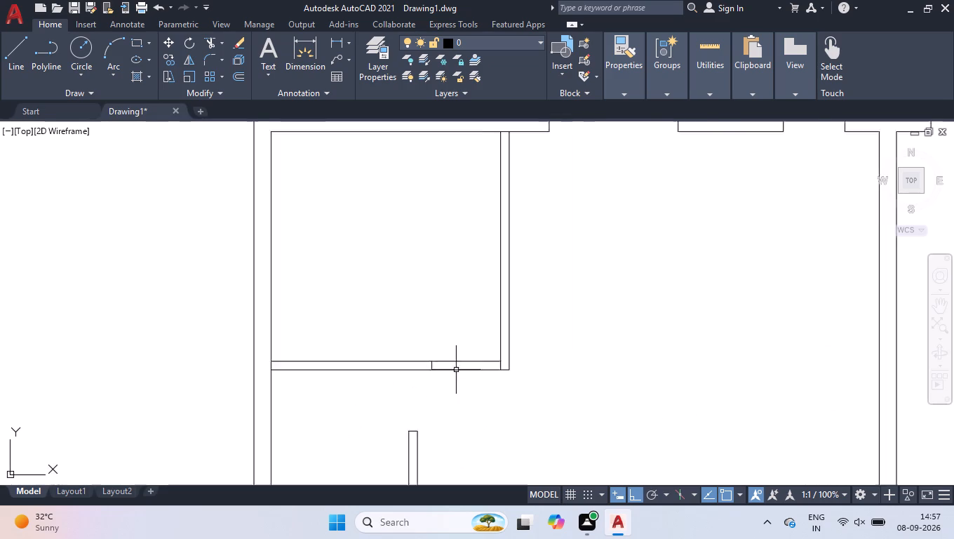
scroll(468, 397, "up", 2)
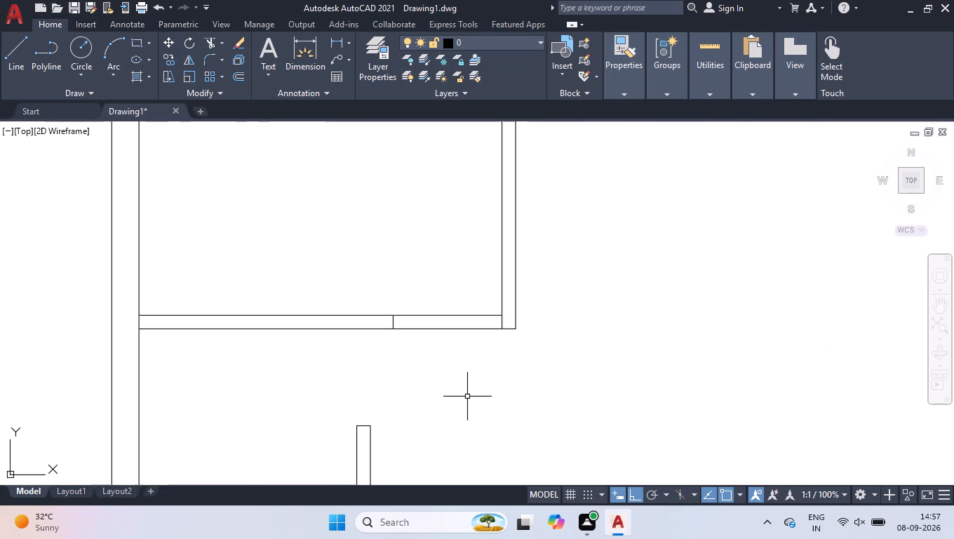
type("tr")
key("Return")
left_click(463, 299)
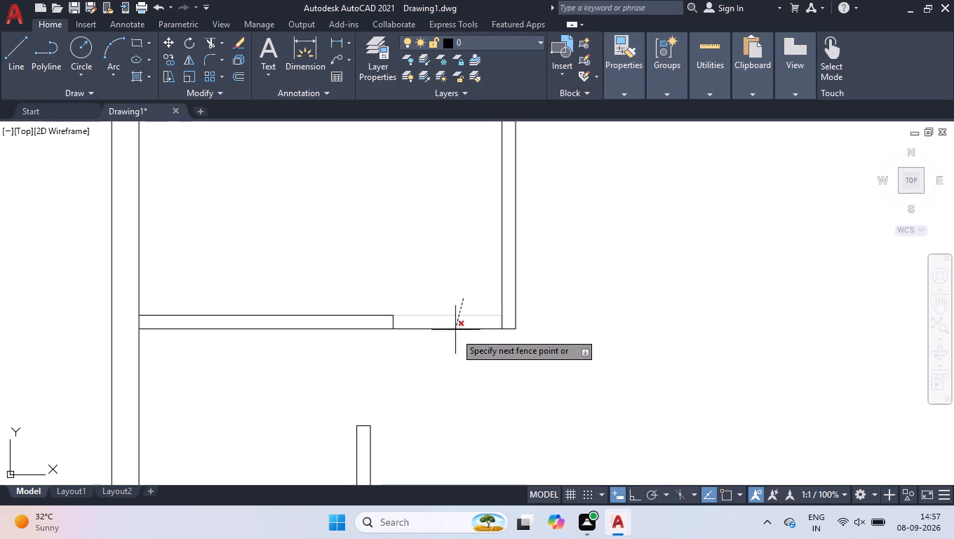
left_click(453, 355)
key("space")
Trim the horizontal wall line crossing the junction where this room's vertical wall meets the upper partition.
scroll(452, 360, "down", 4)
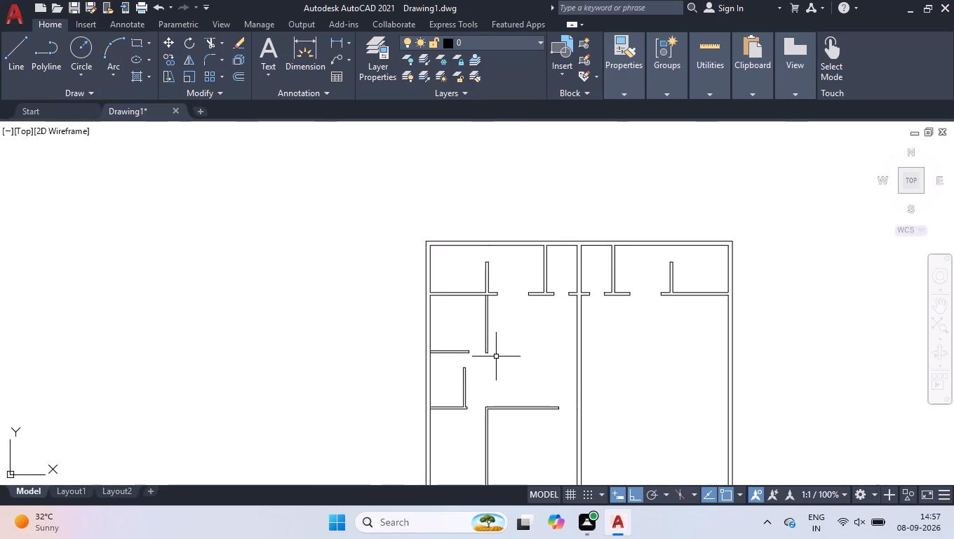
scroll(478, 300, "up", 3)
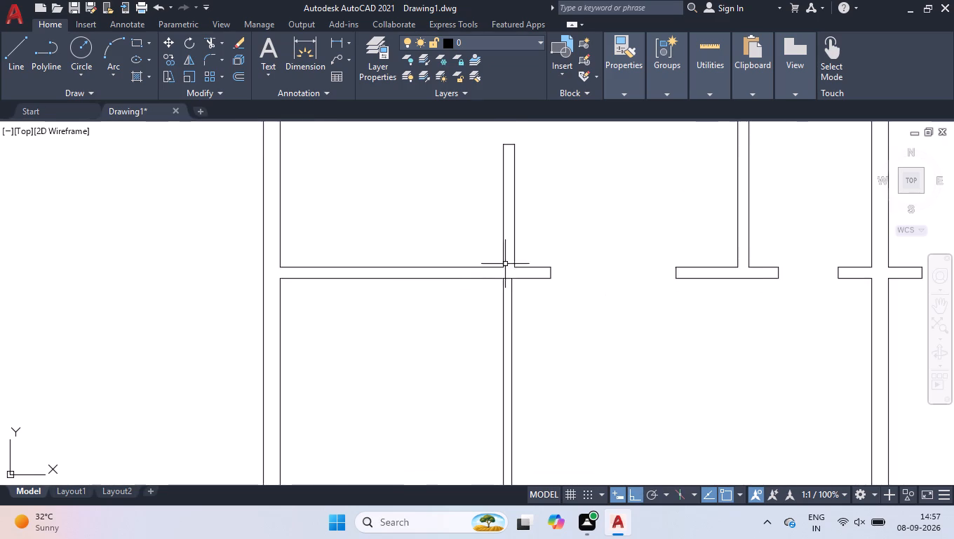
scroll(506, 262, "up", 3)
key("space")
left_click(509, 343)
left_click(502, 307)
key("space")
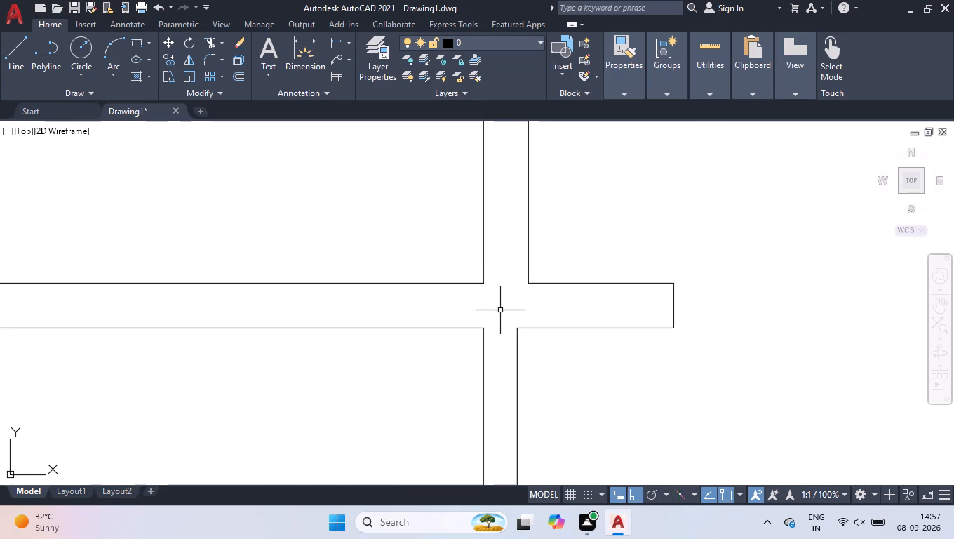
Measure the vertical partition's thickness where it meets the horizontal wall above the left room.
scroll(500, 311, "down", 3)
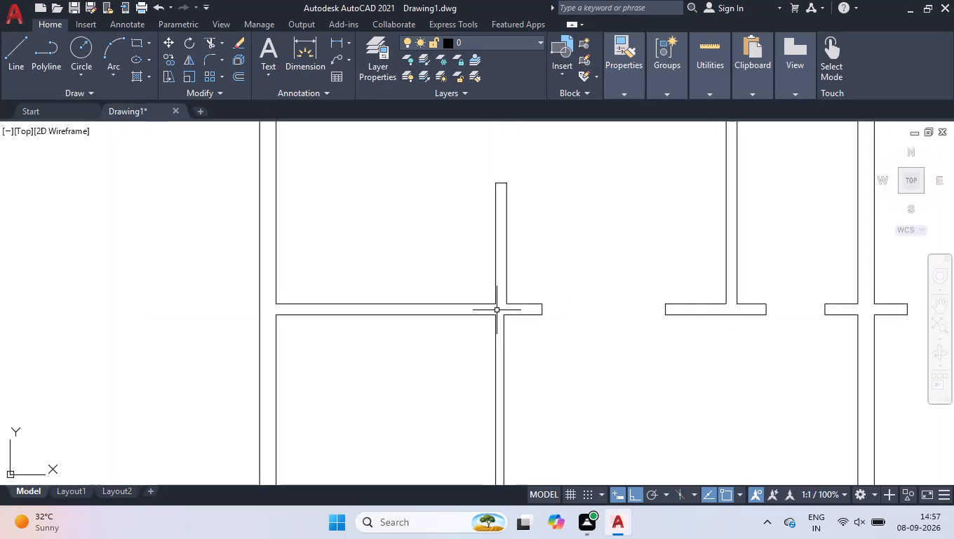
scroll(447, 334, "down", 2)
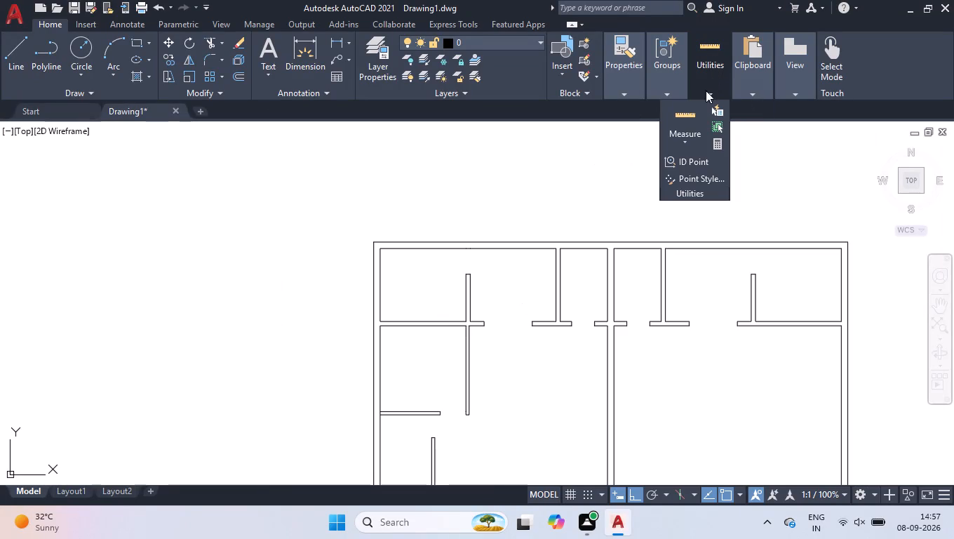
left_click(688, 107)
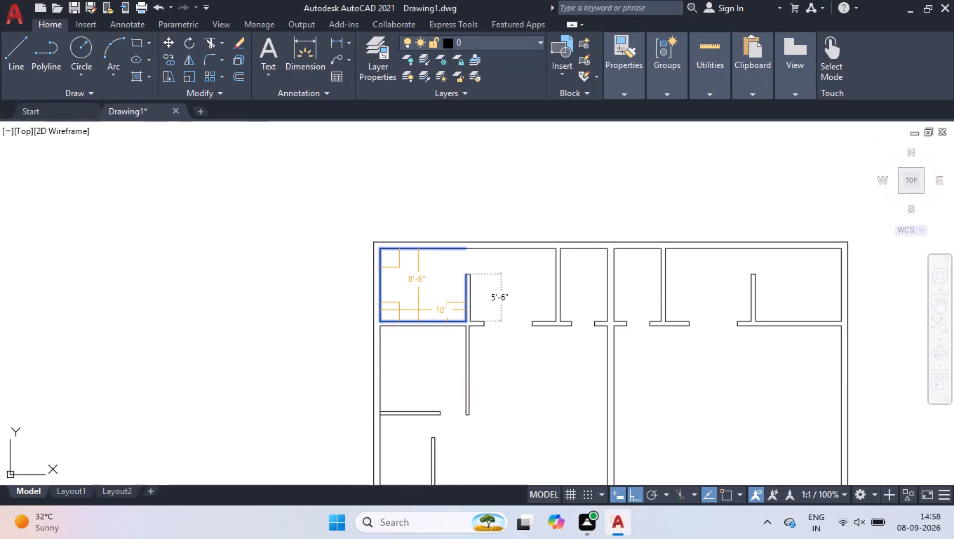
scroll(471, 321, "up", 4)
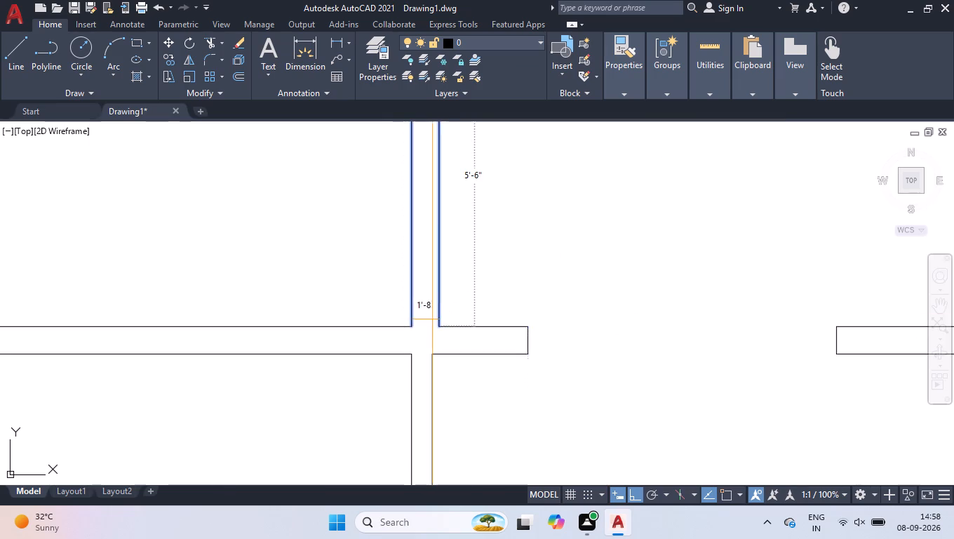
key("space")
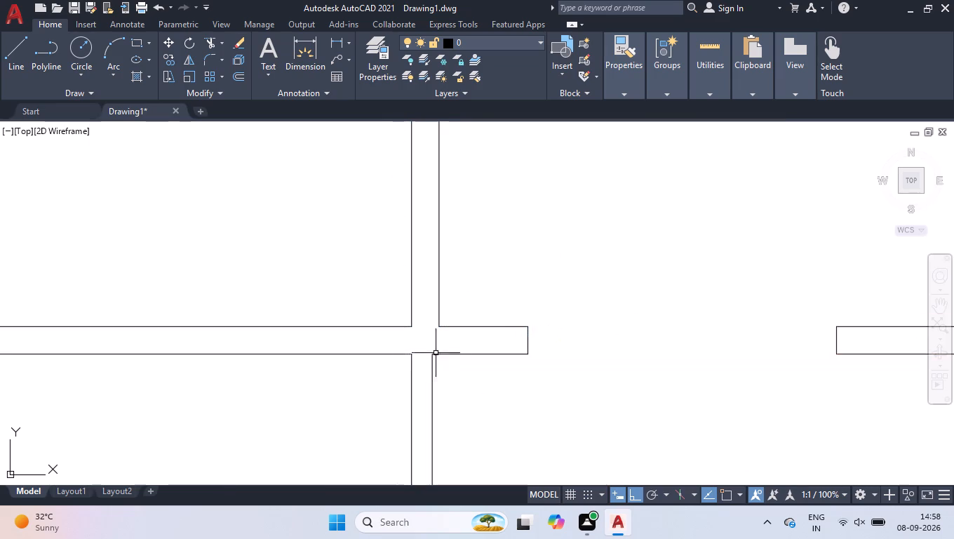
Move the right-hand line of the left room's vertical wall 1.5" to the right, in line with the partition above.
scroll(444, 322, "down", 3)
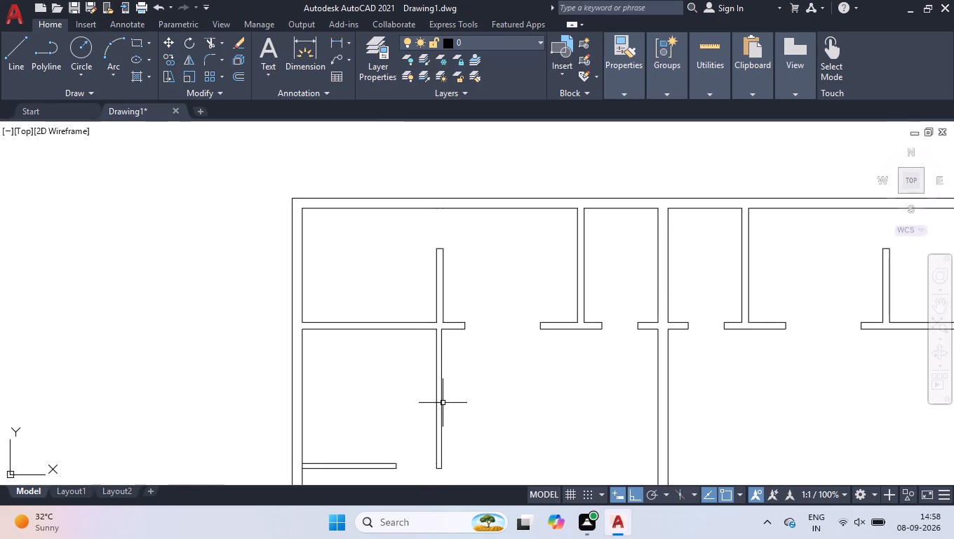
left_click(441, 403)
scroll(449, 364, "down", 1)
scroll(438, 400, "up", 2)
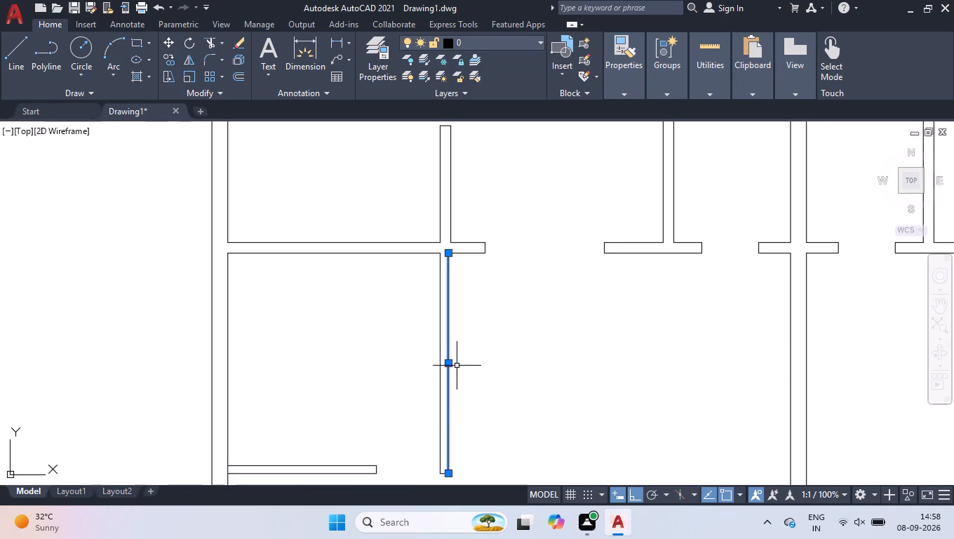
left_click(451, 364)
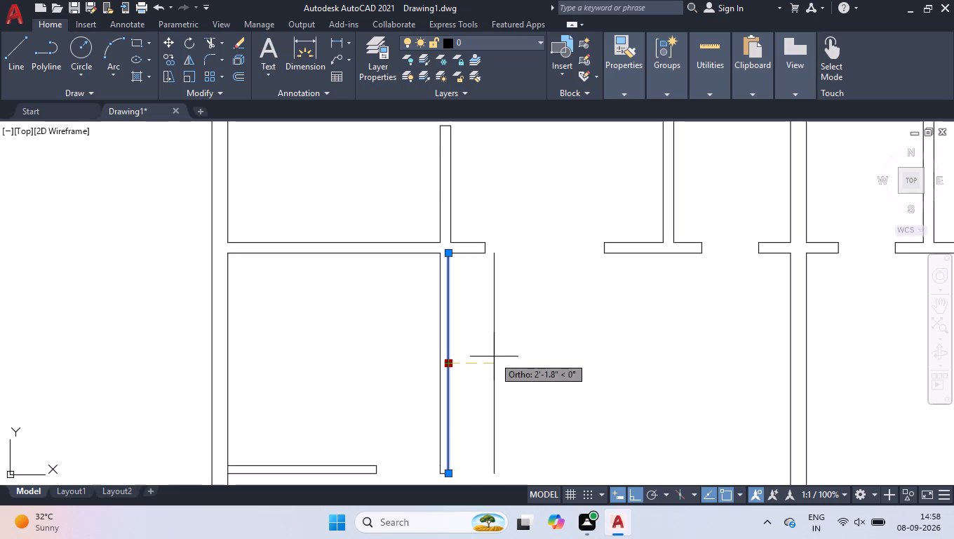
type("1.5")
key("Return")
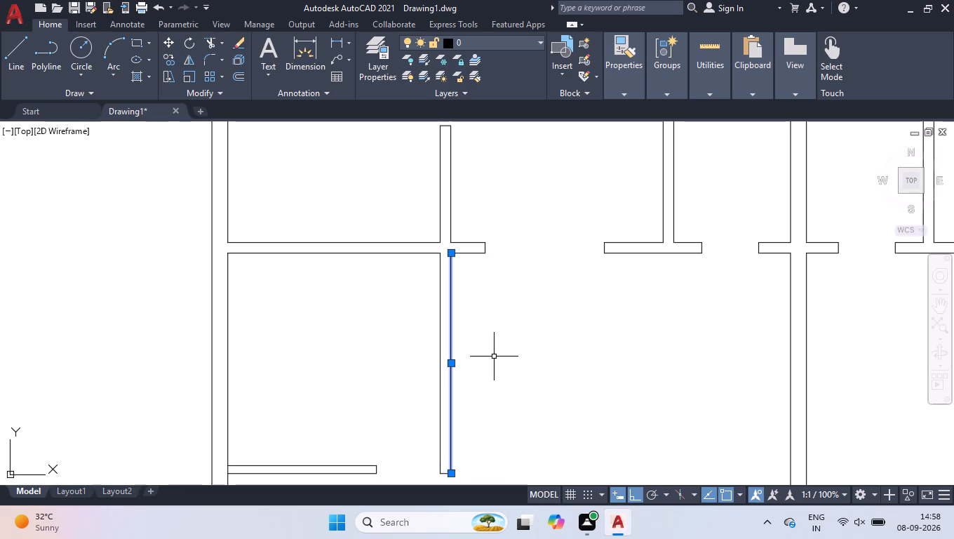
Extend the short line at the bottom end of this vertical wall to the moved wall line.
type("ex")
key("Return")
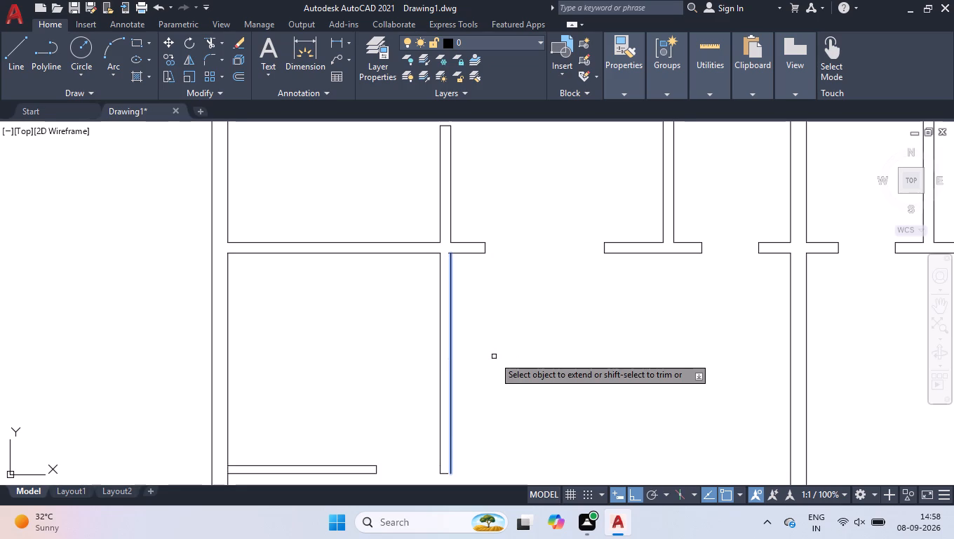
left_click(444, 473)
left_click(445, 474)
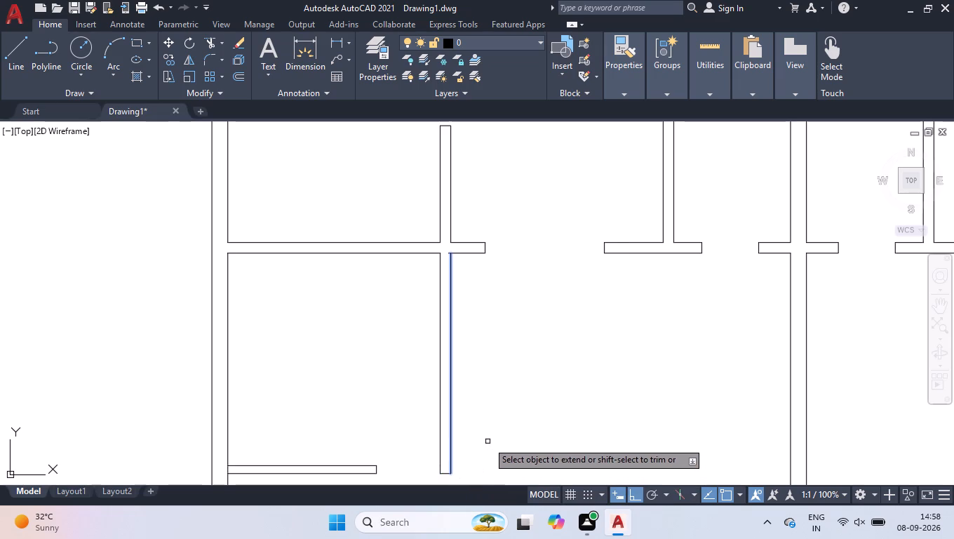
key("Return")
Trim the leftover piece of horizontal line across the top of the widened vertical wall at the junction.
type("tr")
key("Return")
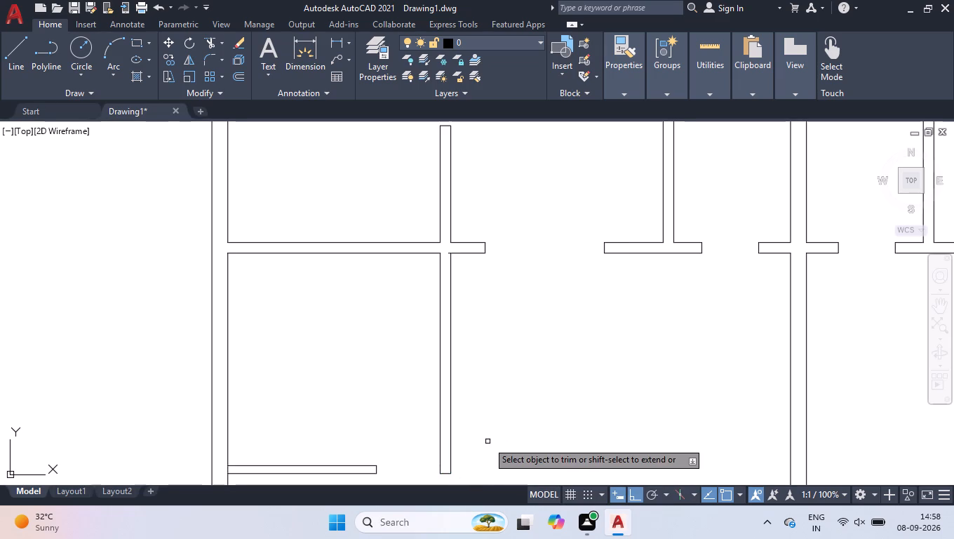
scroll(448, 248, "up", 7)
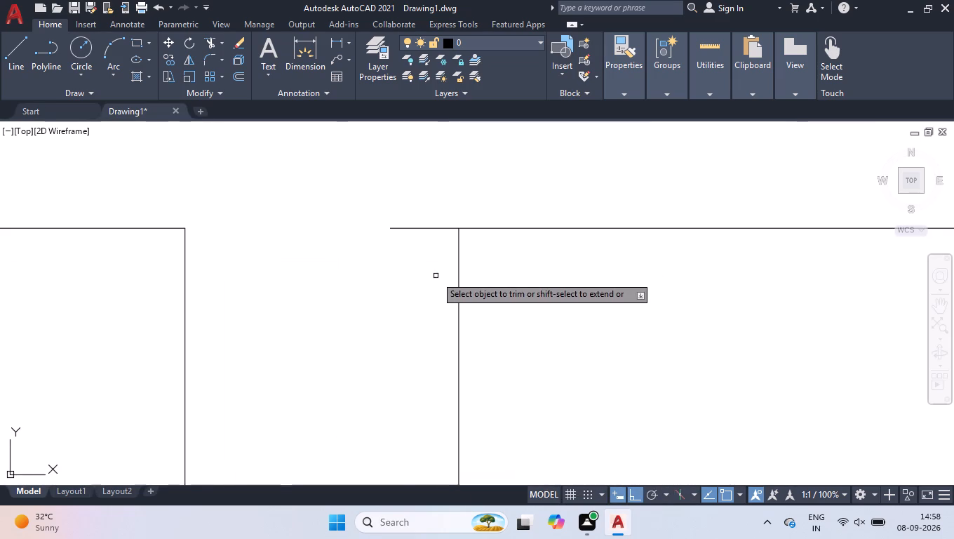
left_click_drag(434, 270, 433, 263)
left_click(417, 192)
key("space")
Offset the inner line of the right outer wall 10' to the left, into the large right room.
scroll(415, 194, "down", 6)
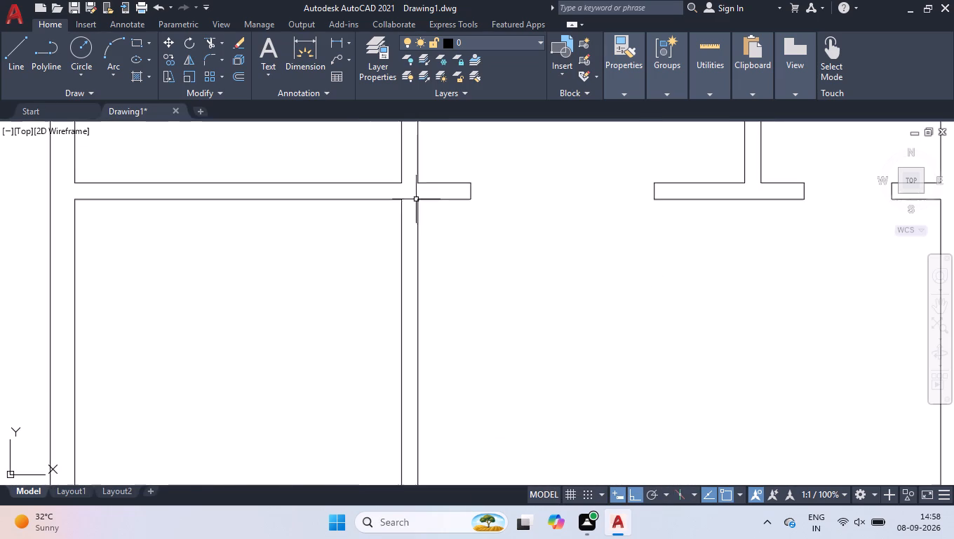
scroll(436, 228, "down", 4)
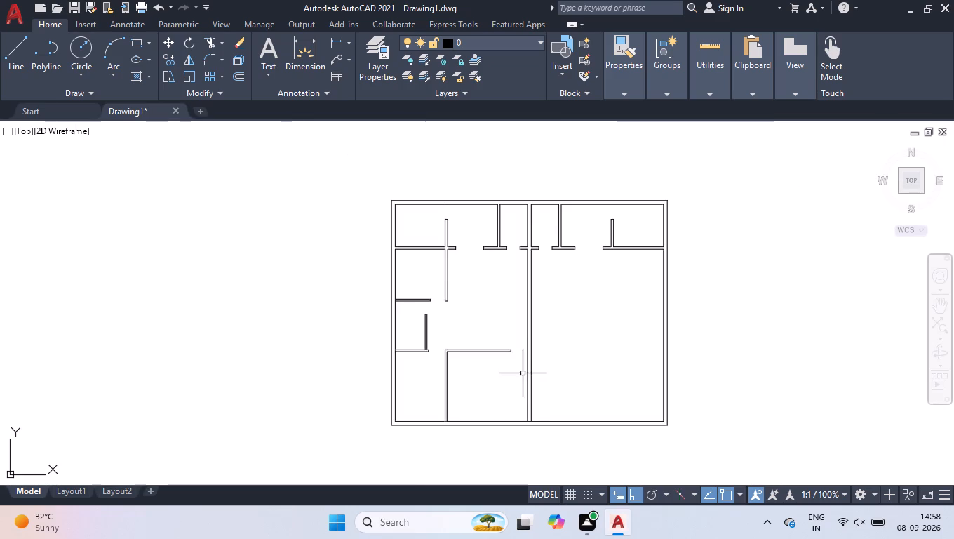
scroll(530, 395, "up", 1)
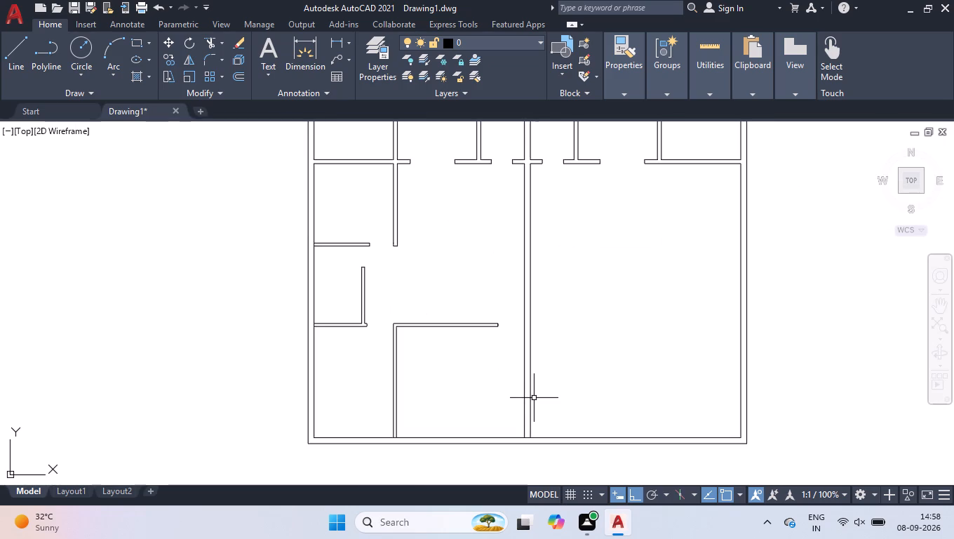
scroll(525, 401, "down", 1)
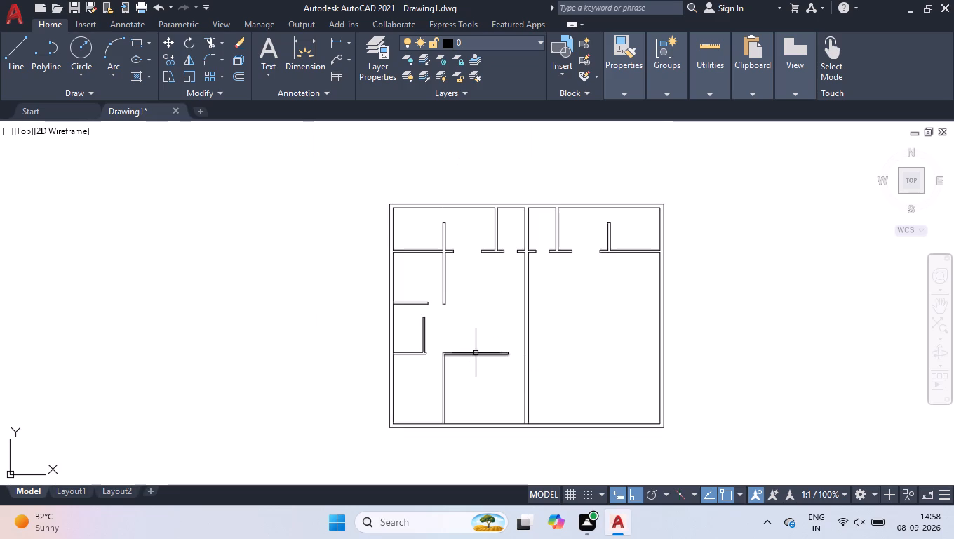
scroll(685, 303, "up", 2)
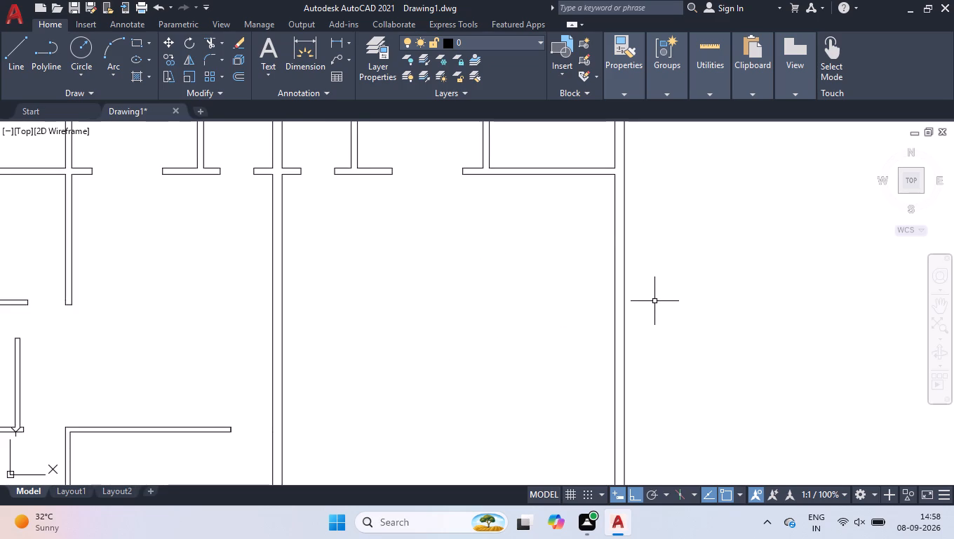
type("off")
key("Return")
type("10'")
key("Return")
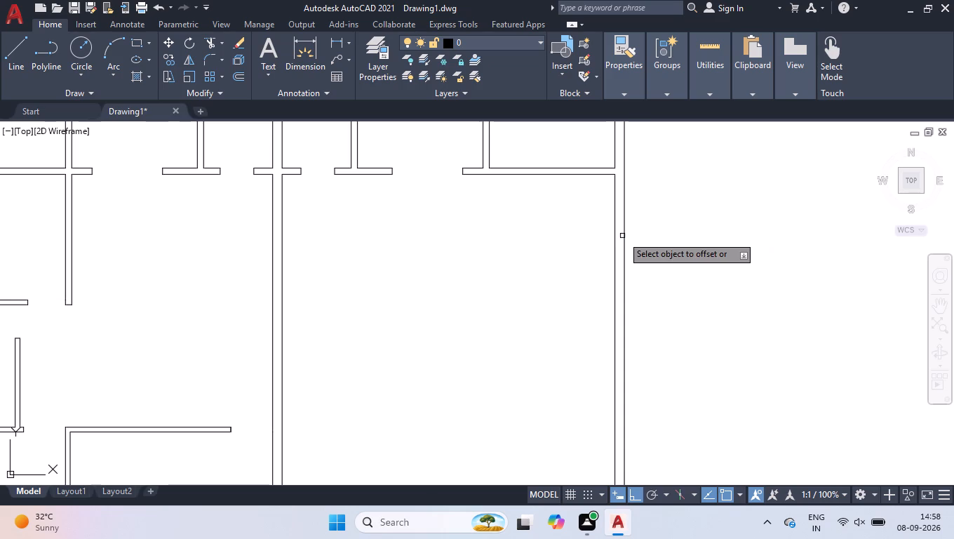
left_click(616, 255)
left_click(561, 259)
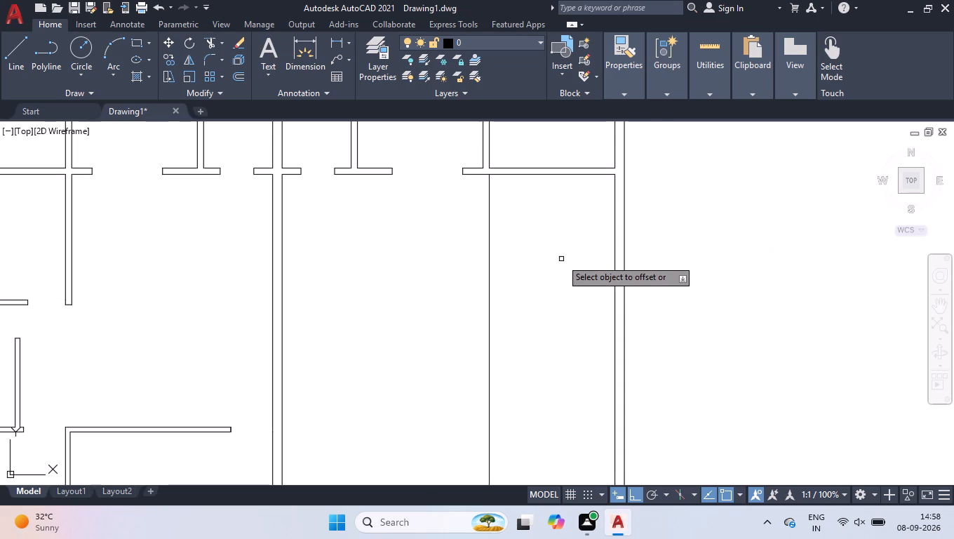
Offset the new vertical line in the large right room 4.5" to the left to form a wall.
left_click(488, 227)
type("4.5")
key("Return")
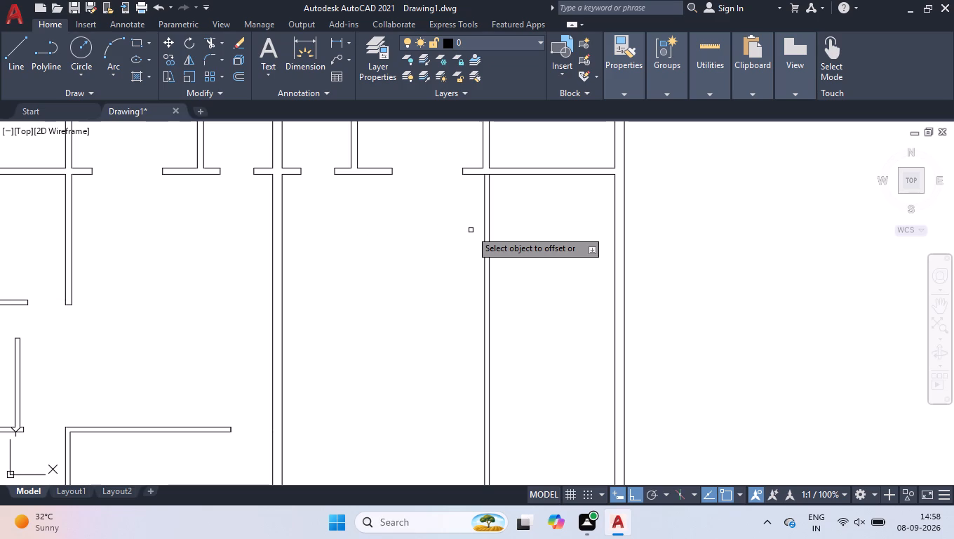
Offset the partition's lower line 10' down into the right room, and offset that copy another 4.5" down for a horizontal wall.
left_click(516, 172)
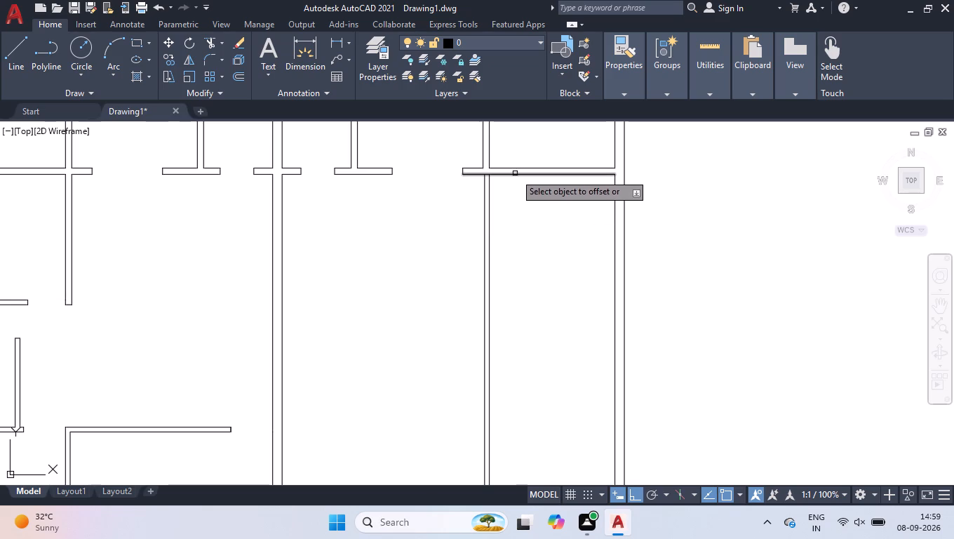
left_click(515, 173)
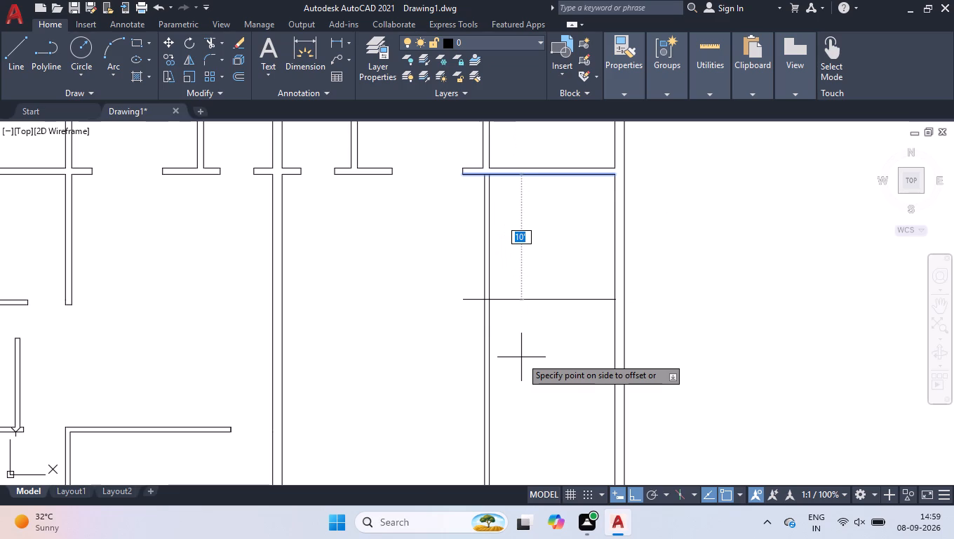
left_click(521, 357)
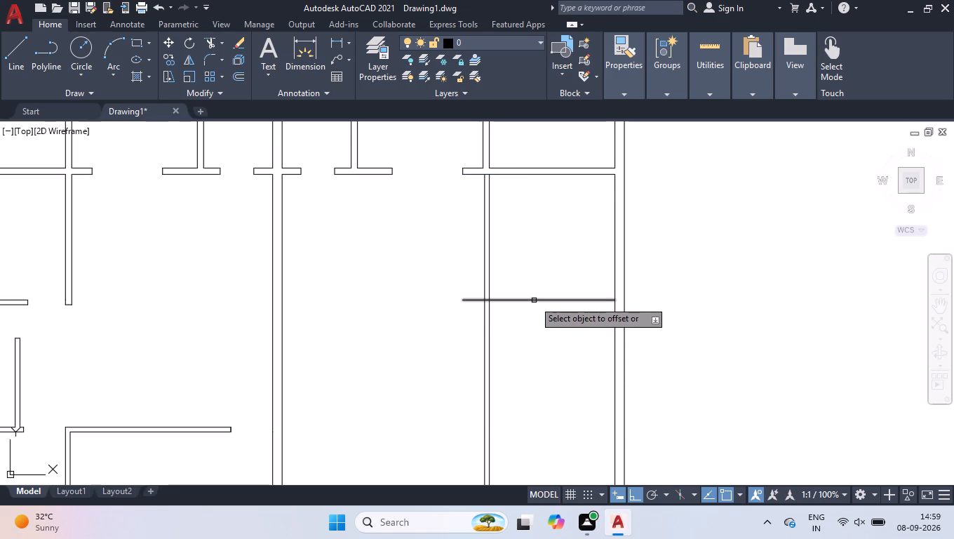
left_click(534, 300)
type("4.5")
key("Return")
key("Return")
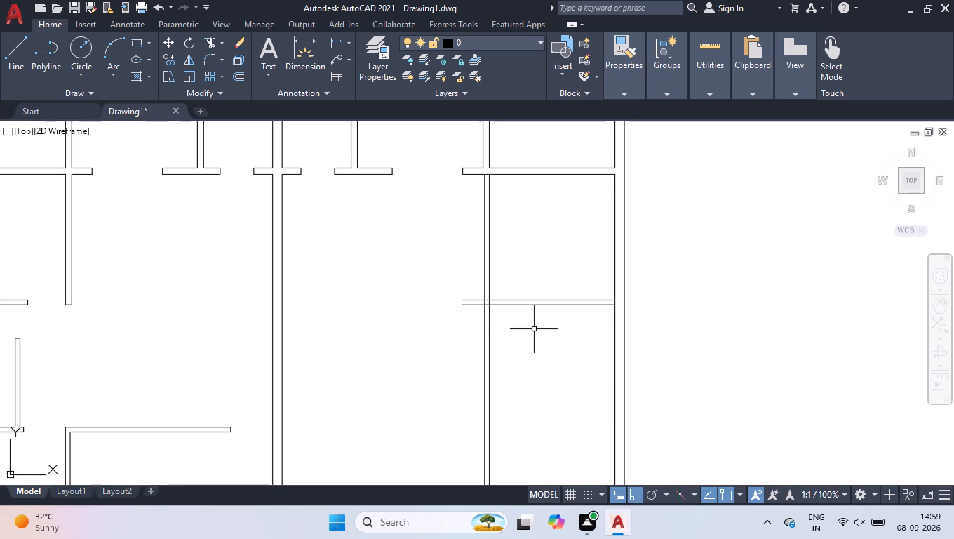
Trim the new vertical and horizontal wall lines beyond their corner, and the inner horizontal piece crossing the vertical wall.
type("tr")
key("Return")
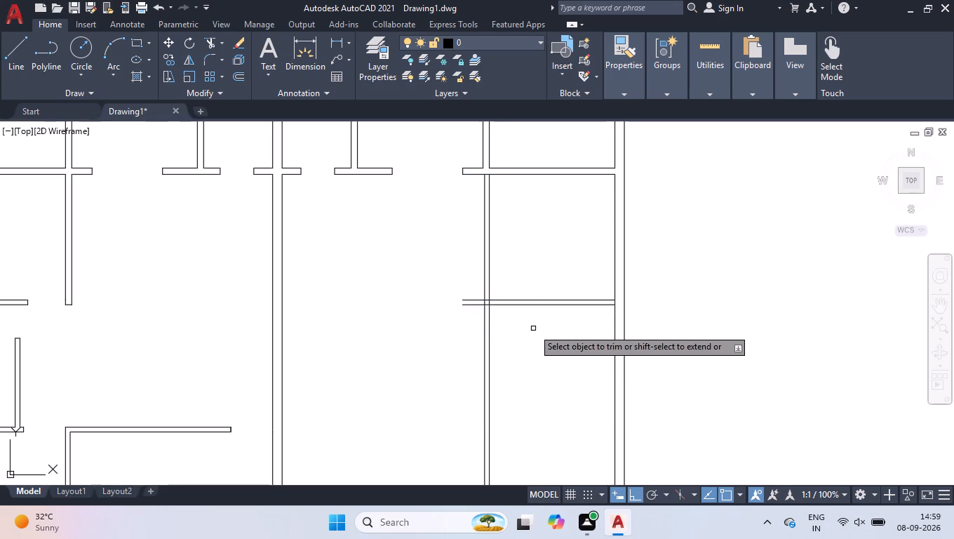
left_click(473, 290)
left_click(494, 343)
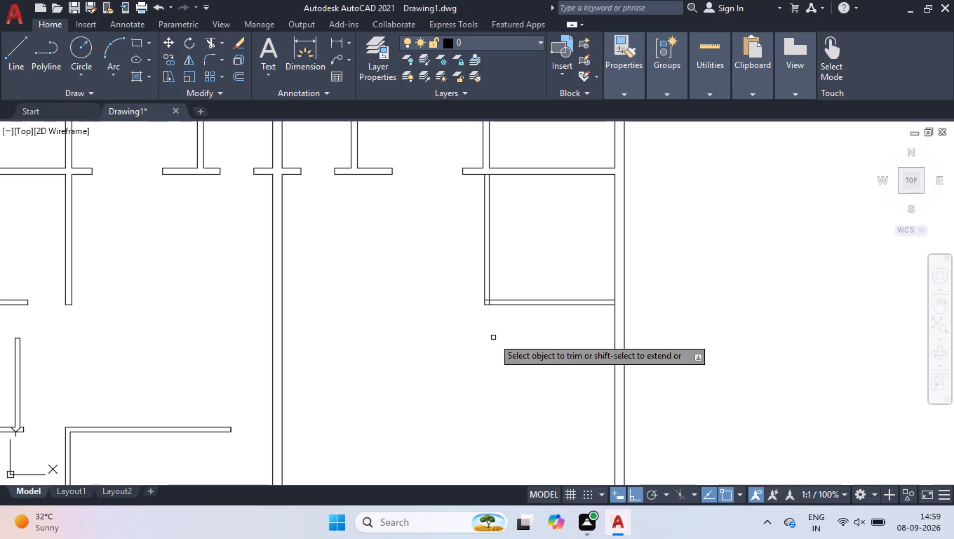
scroll(480, 292, "up", 3)
scroll(518, 337, "up", 3)
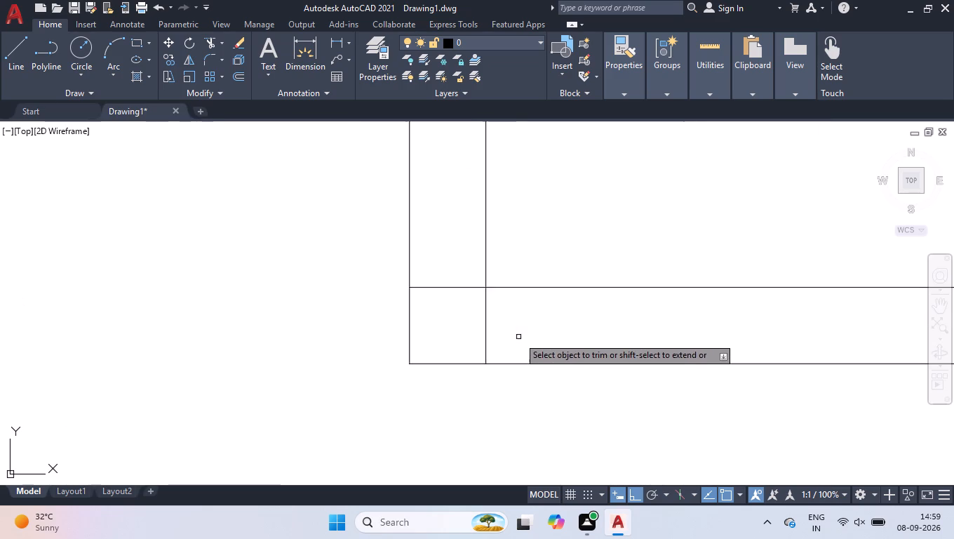
left_click(450, 271)
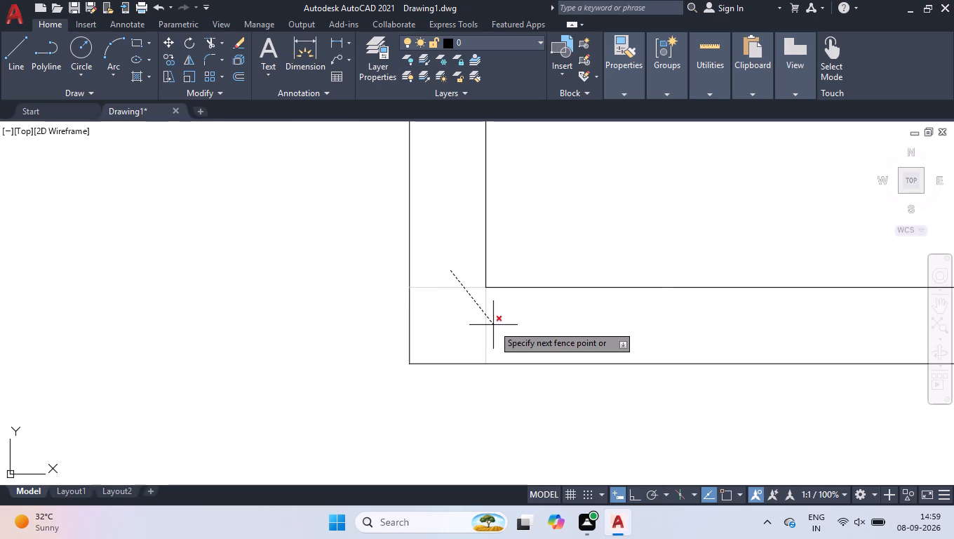
left_click(432, 325)
scroll(437, 325, "down", 4)
scroll(455, 383, "down", 2)
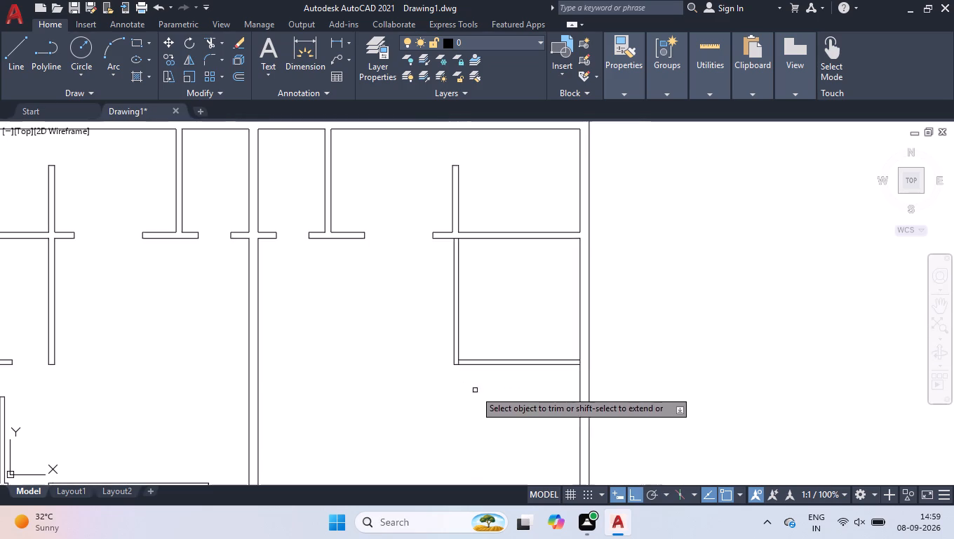
Trim the piece of partition line across the top of the new vertical wall to open the junction.
scroll(461, 219, "up", 3)
scroll(438, 312, "up", 3)
left_click(404, 286)
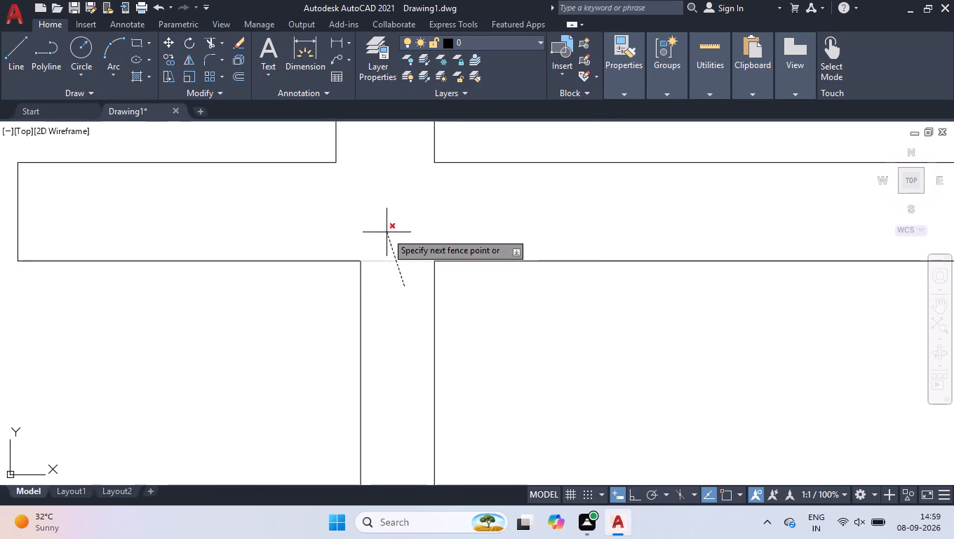
left_click(387, 232)
key("space")
scroll(415, 274, "down", 7)
scroll(426, 340, "up", 2)
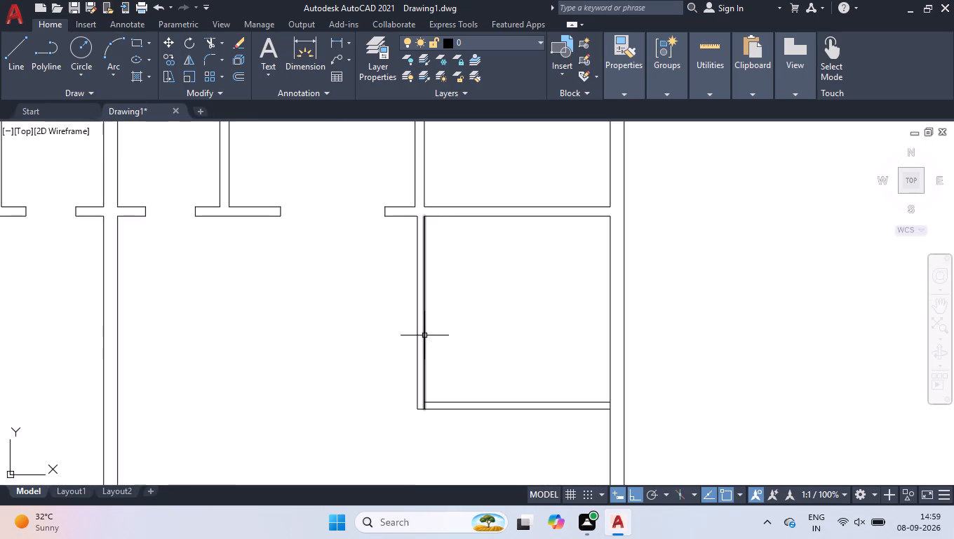
Move the new vertical wall's left-hand line 1.5" to the left, in line with the partition above.
left_click(417, 337)
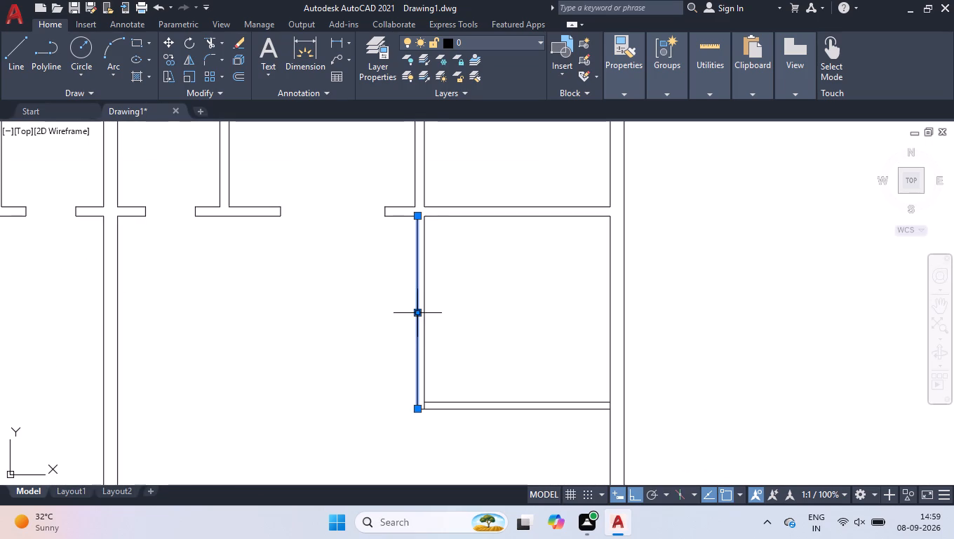
left_click(417, 315)
type("1.5")
key("Return")
Extend the new horizontal wall's lower line to the moved left-hand wall line at the corner.
type("ex")
key("Return")
scroll(425, 420, "up", 3)
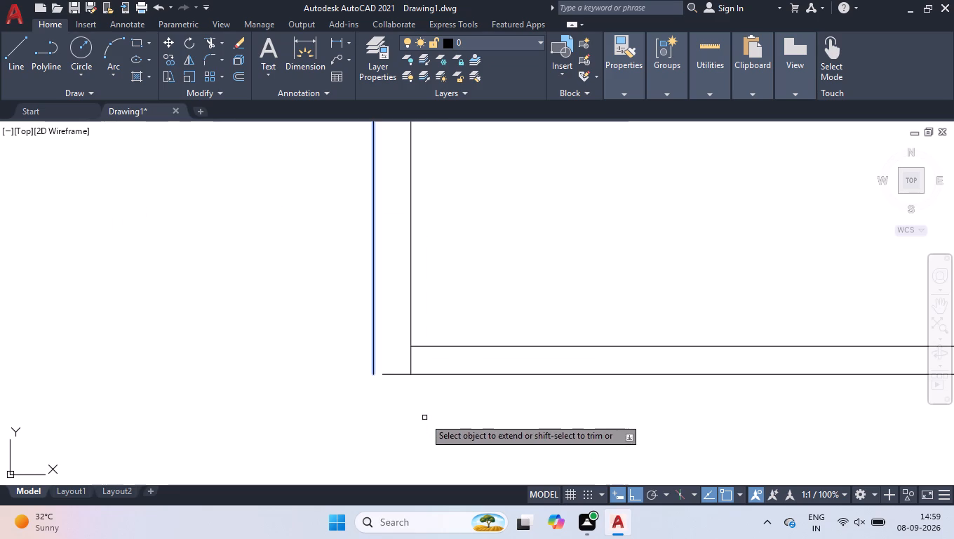
left_click(393, 376)
scroll(407, 393, "down", 1)
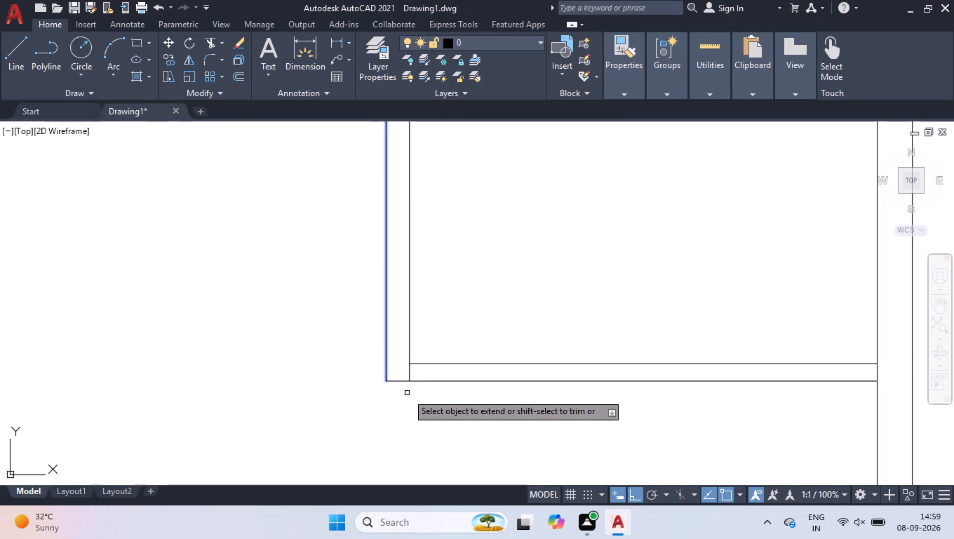
key("space")
Move the lower line of the new horizontal wall 1.5" down to widen the wall.
scroll(449, 390, "down", 2)
left_click(488, 385)
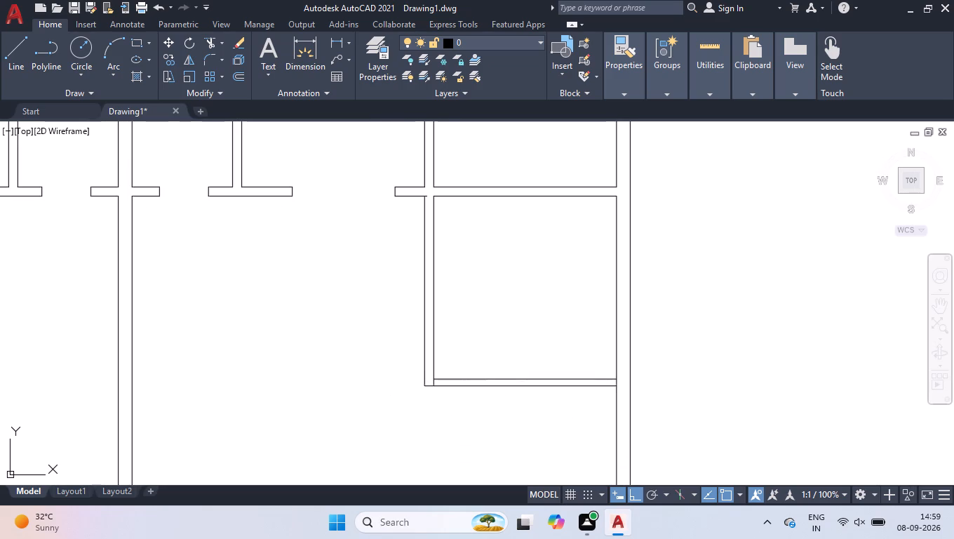
scroll(501, 387, "up", 1)
left_click(528, 385)
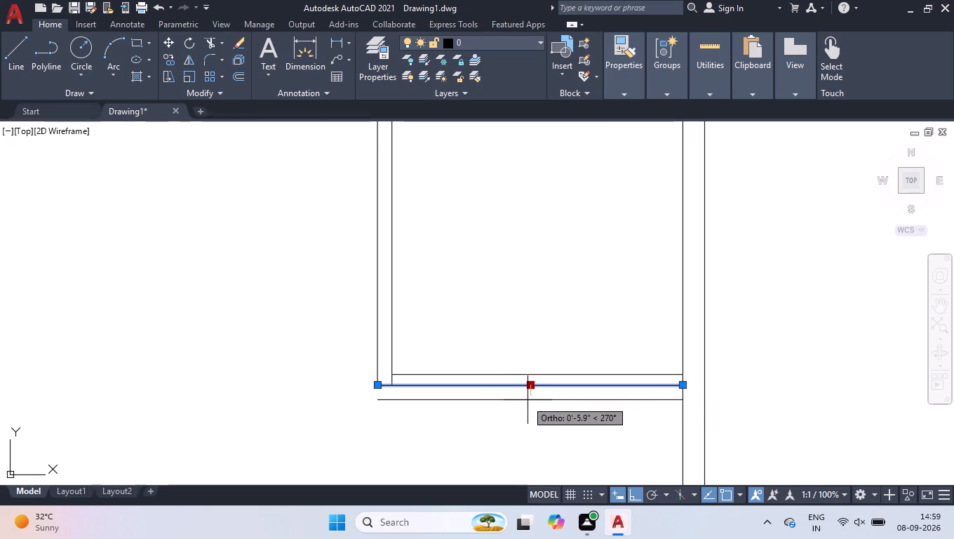
type("1.5")
key("Return")
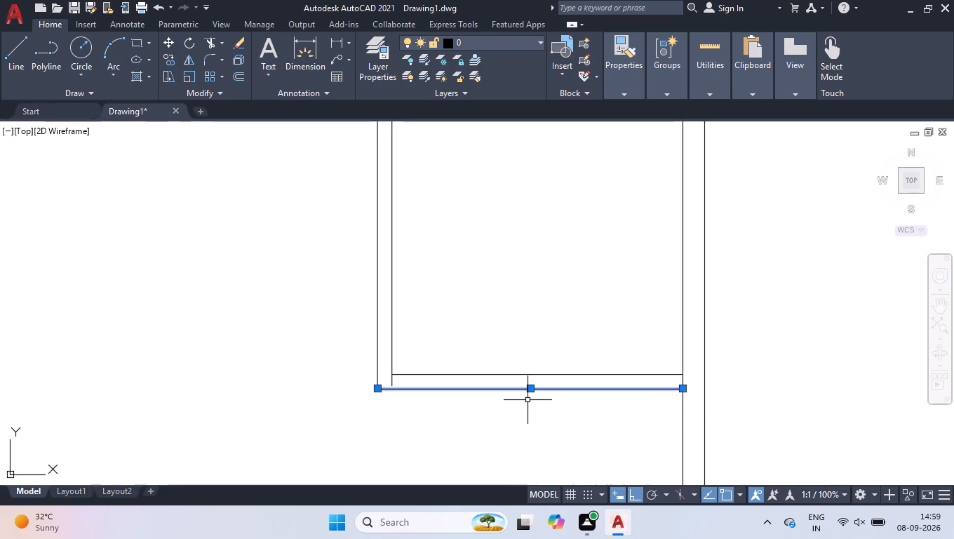
Extend both lines of the vertical wall down to the moved lower line at the corner.
type("ex")
key("Return")
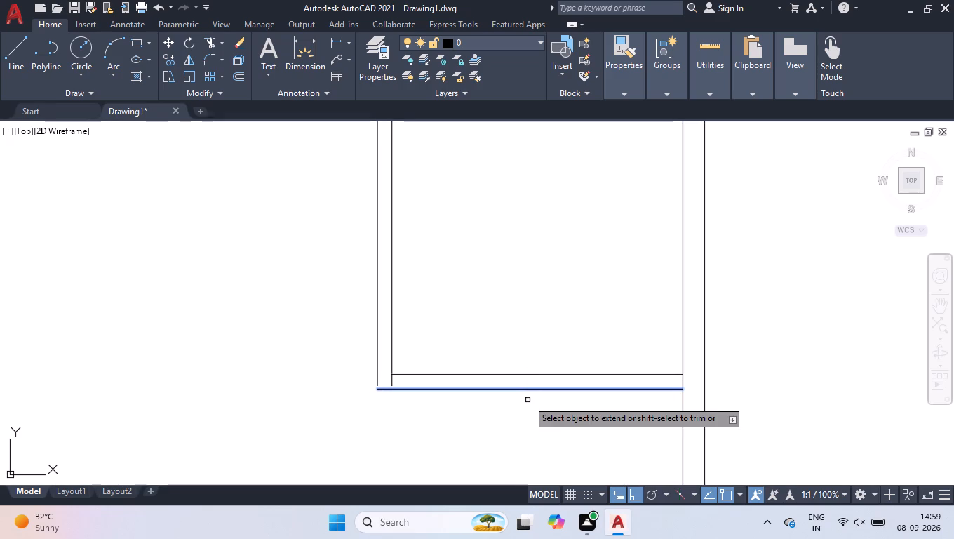
scroll(372, 388, "up", 4)
left_click(507, 365)
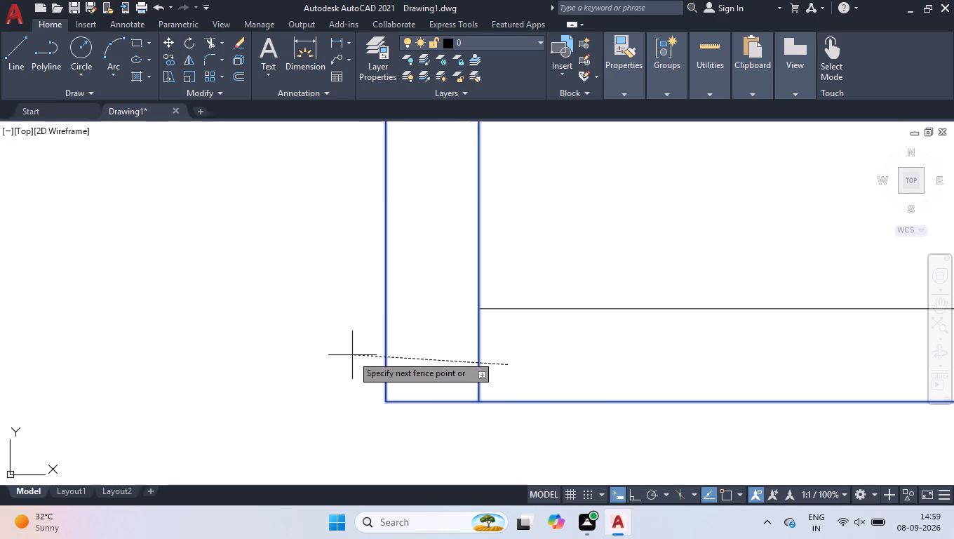
left_click(352, 355)
key("space")
scroll(351, 357, "down", 8)
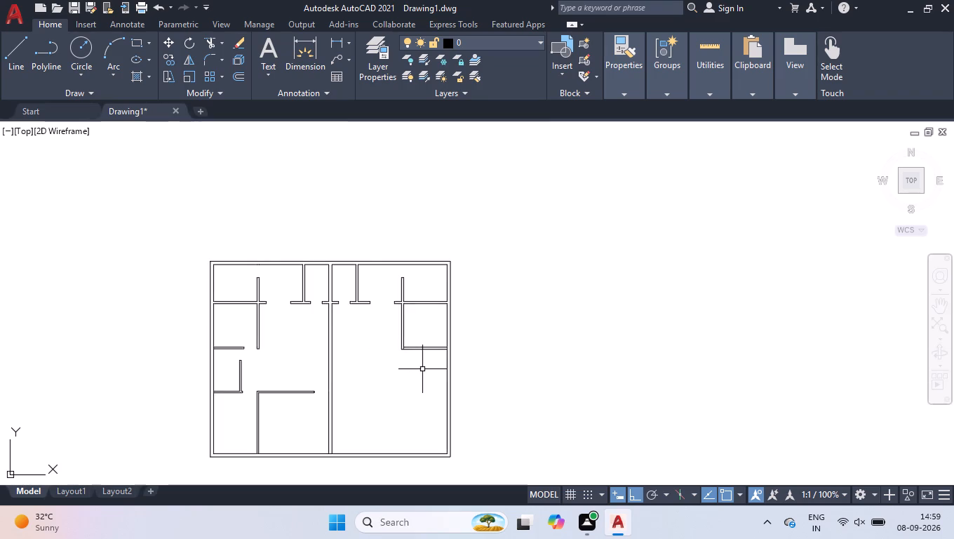
scroll(416, 343, "up", 5)
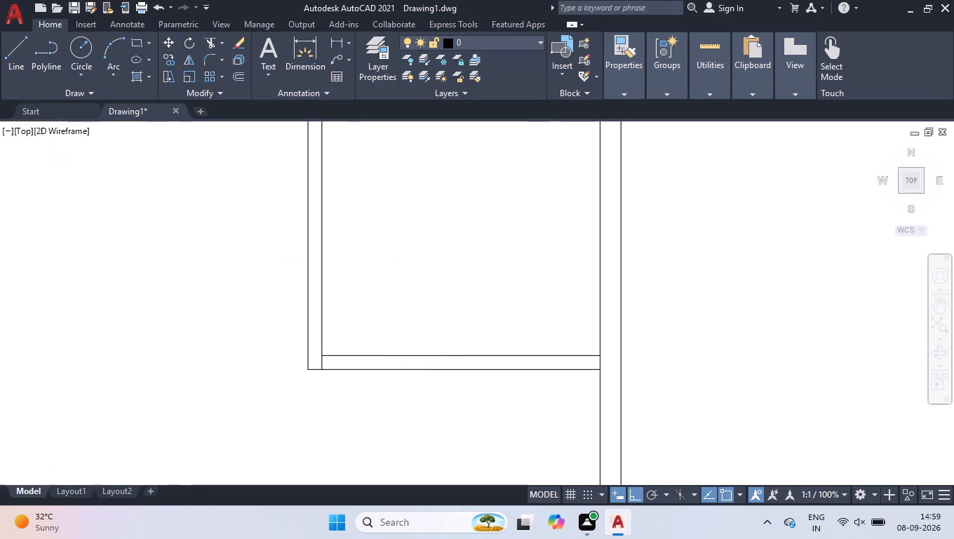
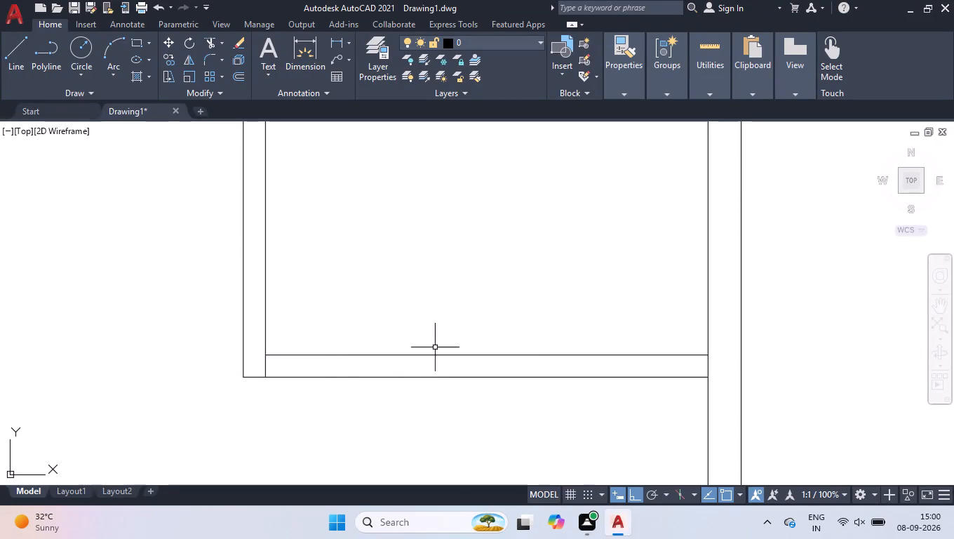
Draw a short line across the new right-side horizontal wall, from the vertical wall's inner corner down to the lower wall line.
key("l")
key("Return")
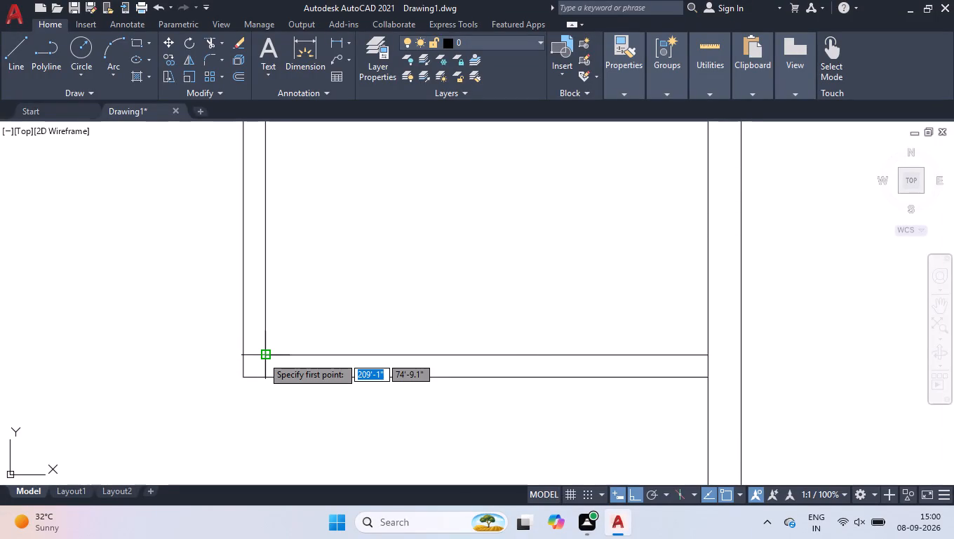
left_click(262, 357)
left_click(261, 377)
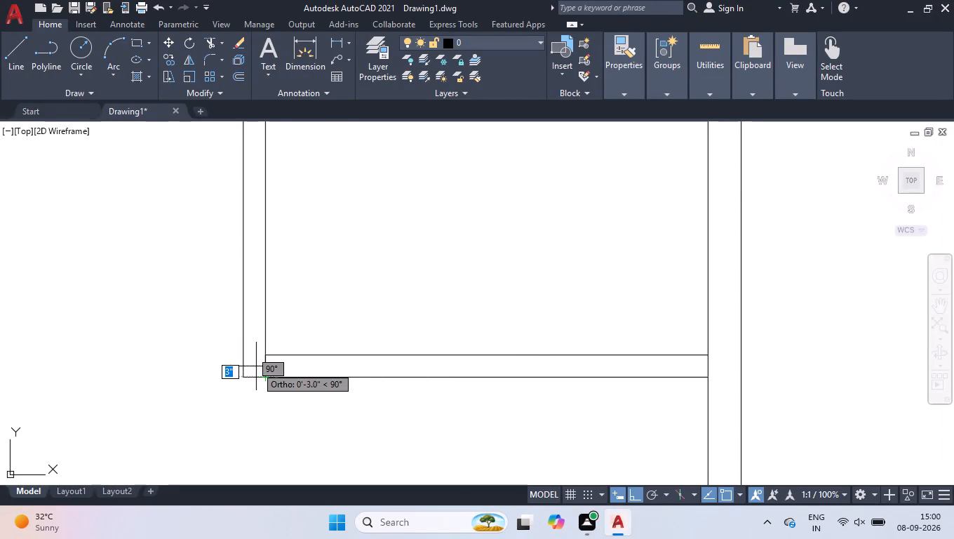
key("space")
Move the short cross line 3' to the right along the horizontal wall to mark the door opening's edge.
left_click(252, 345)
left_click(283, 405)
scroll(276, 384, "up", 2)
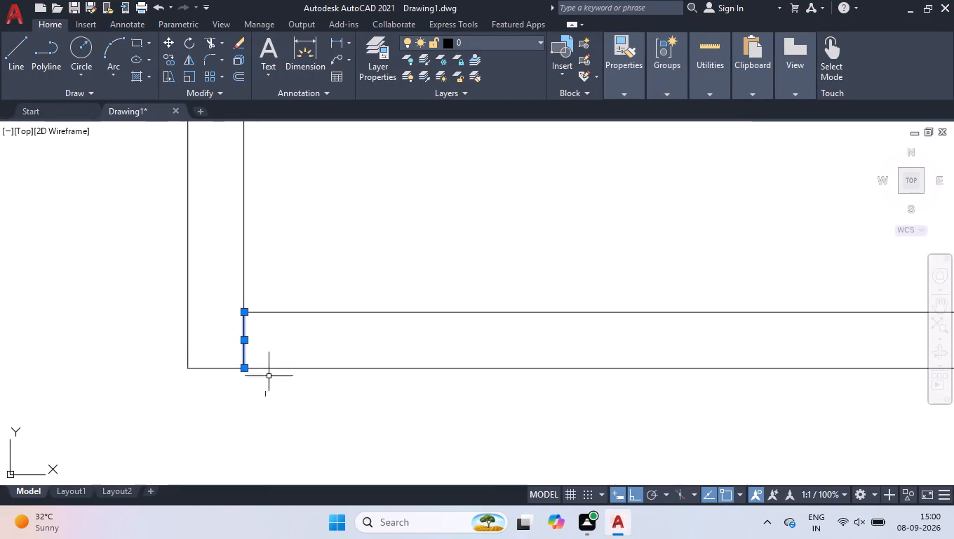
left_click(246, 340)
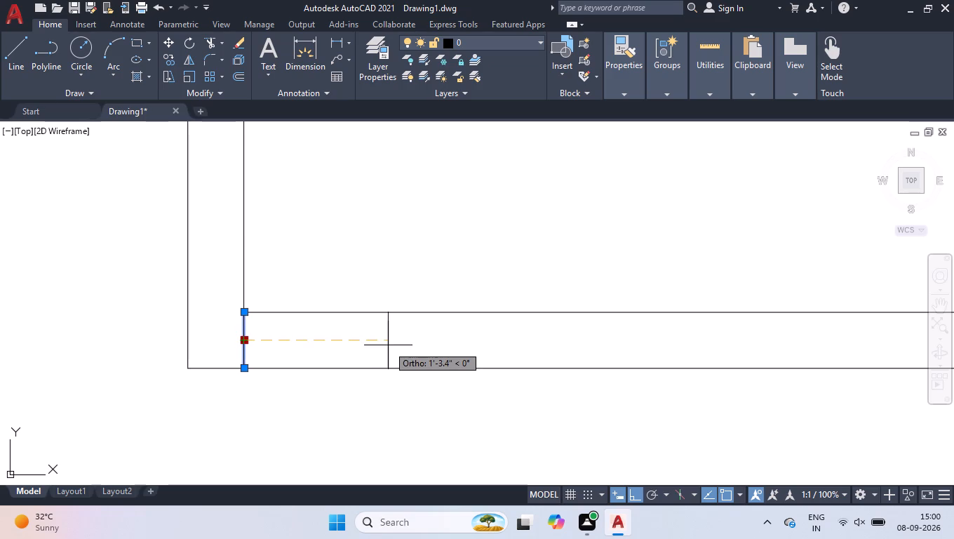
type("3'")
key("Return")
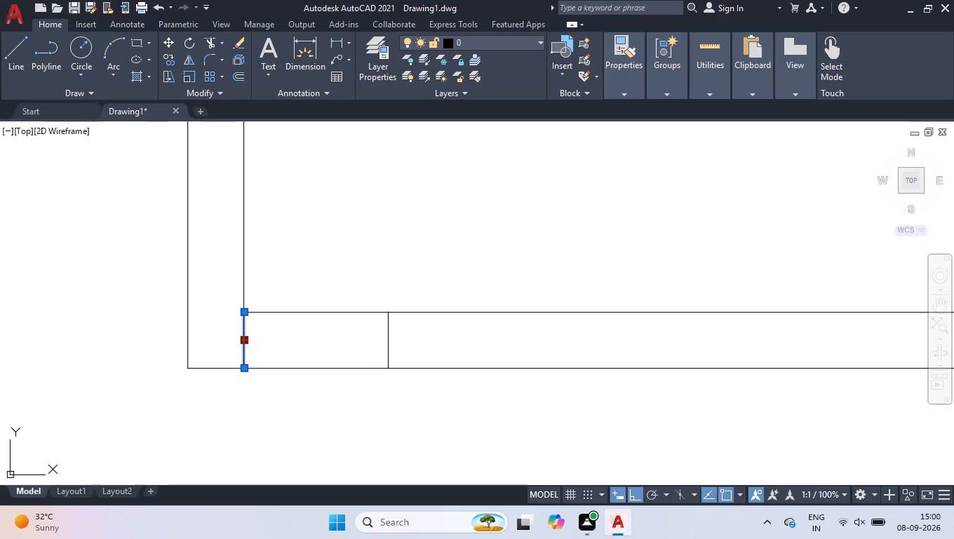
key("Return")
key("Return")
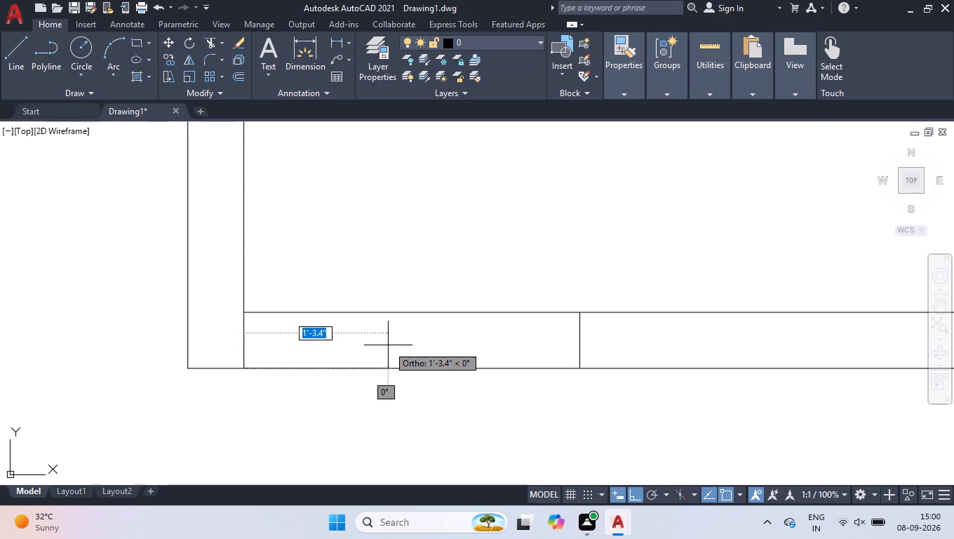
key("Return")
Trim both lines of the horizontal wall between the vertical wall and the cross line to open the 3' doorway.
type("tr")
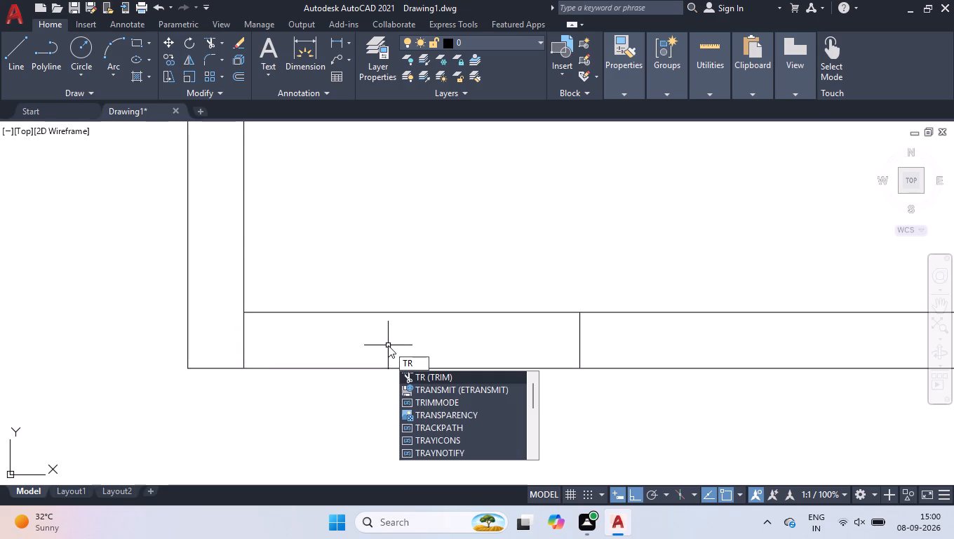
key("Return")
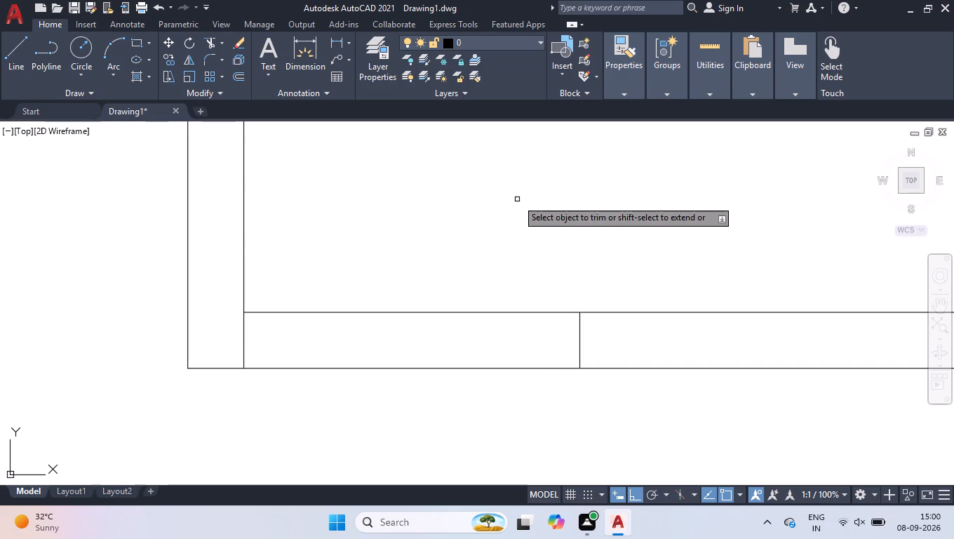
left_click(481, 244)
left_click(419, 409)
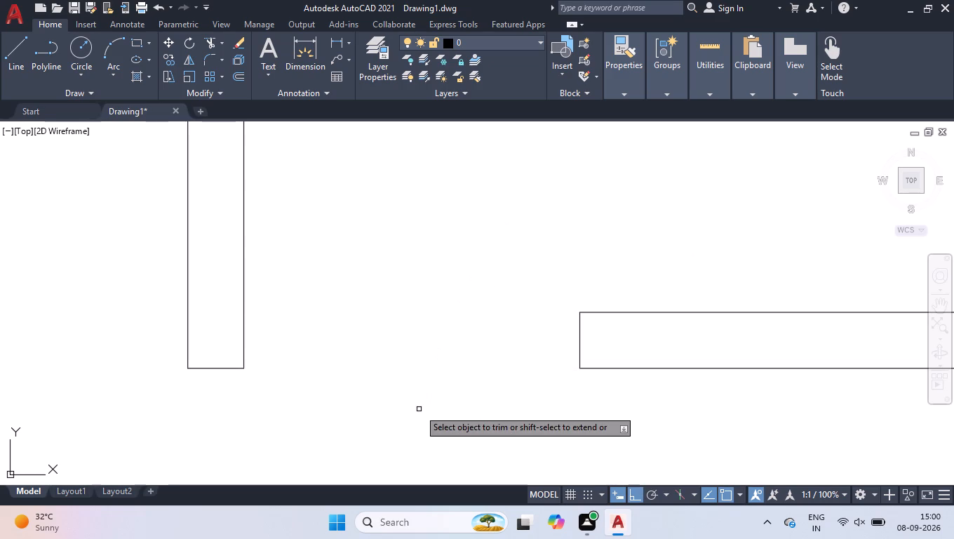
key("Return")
Trim the right outer wall's inner line between the two lines of the new horizontal wall.
scroll(488, 361, "down", 4)
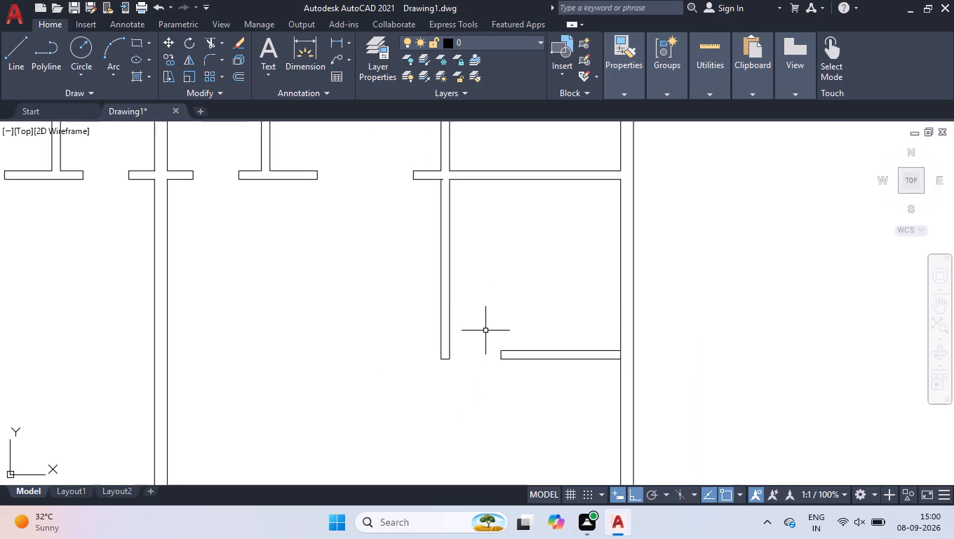
scroll(483, 313, "down", 2)
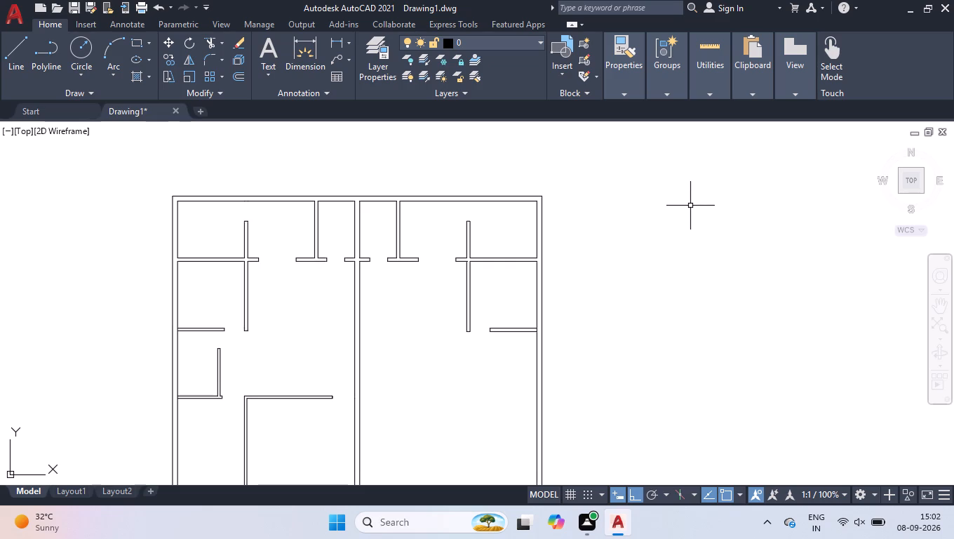
scroll(612, 359, "down", 2)
scroll(598, 375, "up", 2)
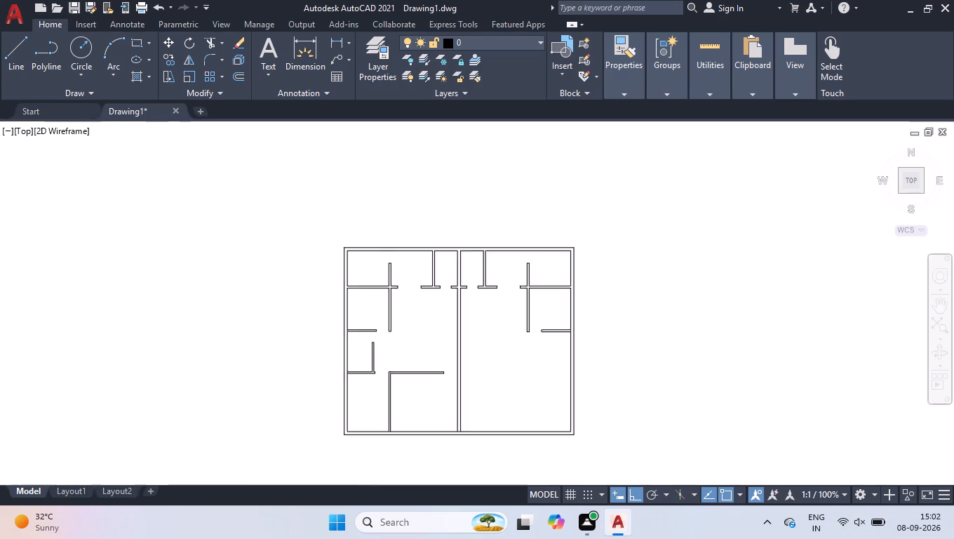
scroll(546, 290, "up", 4)
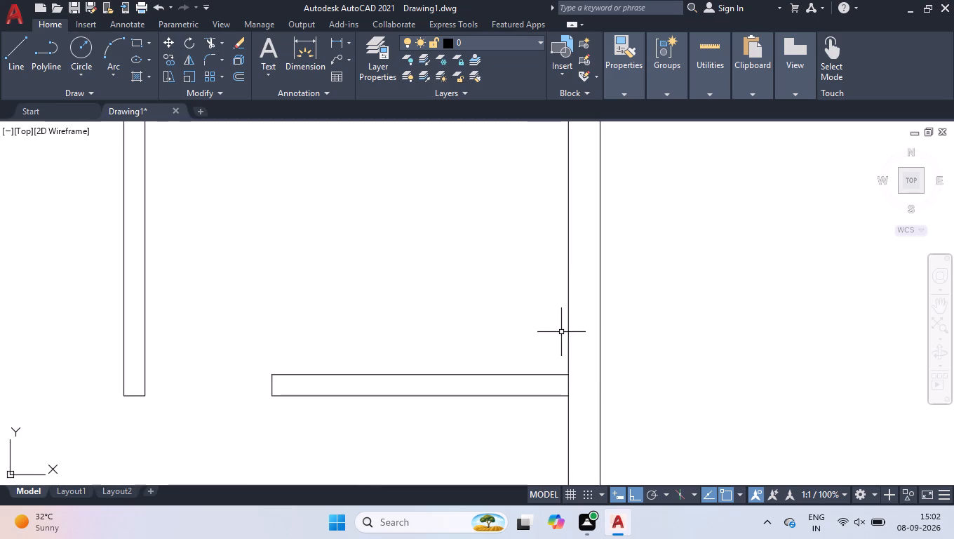
key("space")
left_click(583, 380)
left_click(558, 386)
key("space")
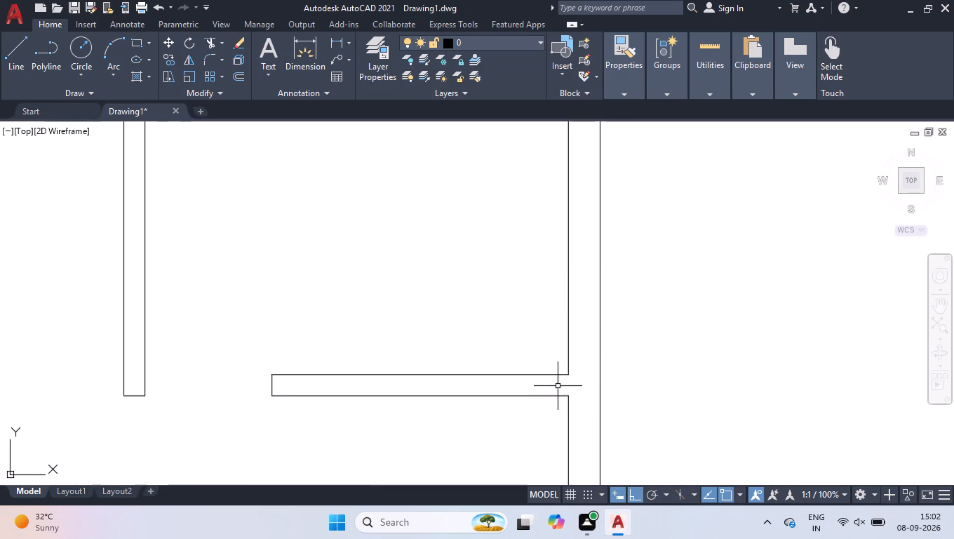
Trim the left outer wall's inner line where the two short horizontal partitions around the small left room join it.
scroll(512, 322, "down", 4)
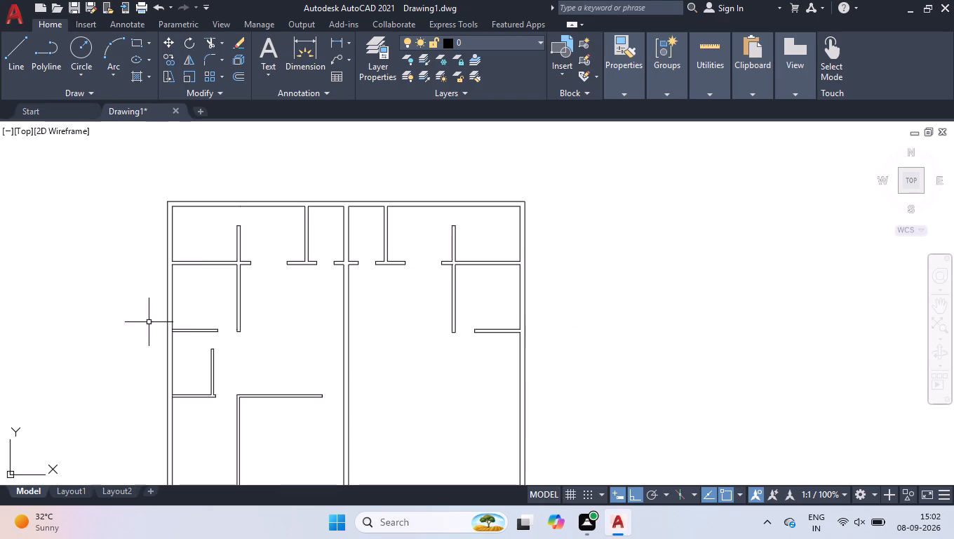
scroll(169, 333, "up", 2)
scroll(170, 478, "up", 2)
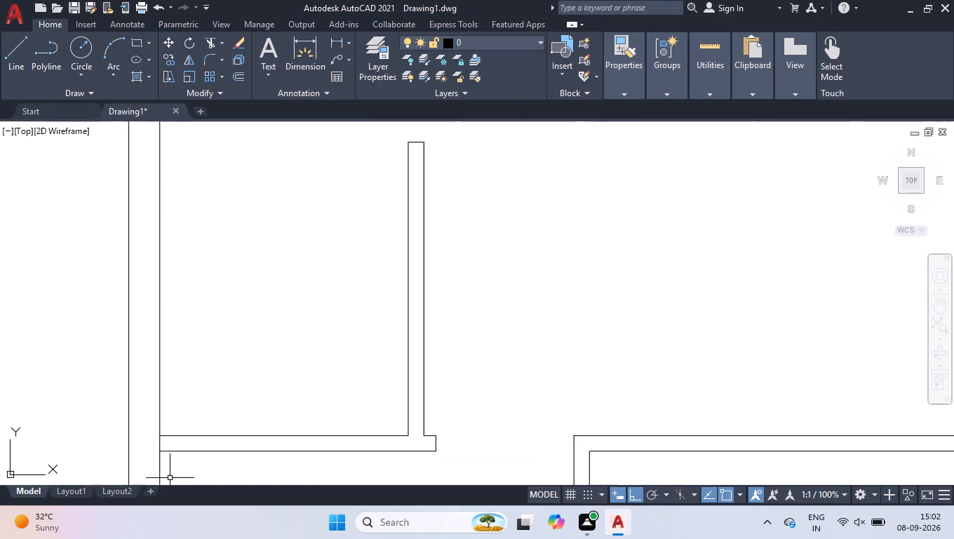
key("space")
left_click(148, 443)
left_click(173, 443)
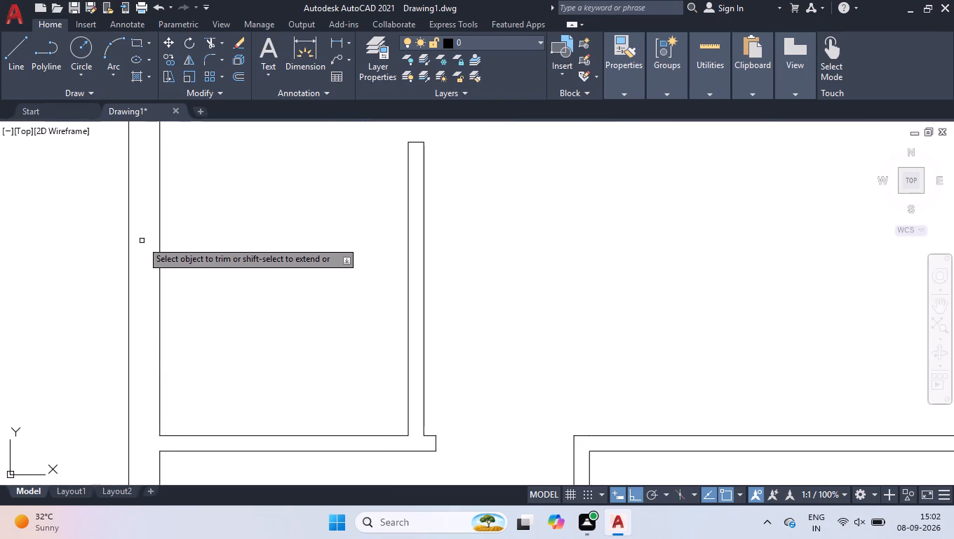
scroll(142, 241, "down", 2)
scroll(141, 149, "up", 3)
left_click(160, 168)
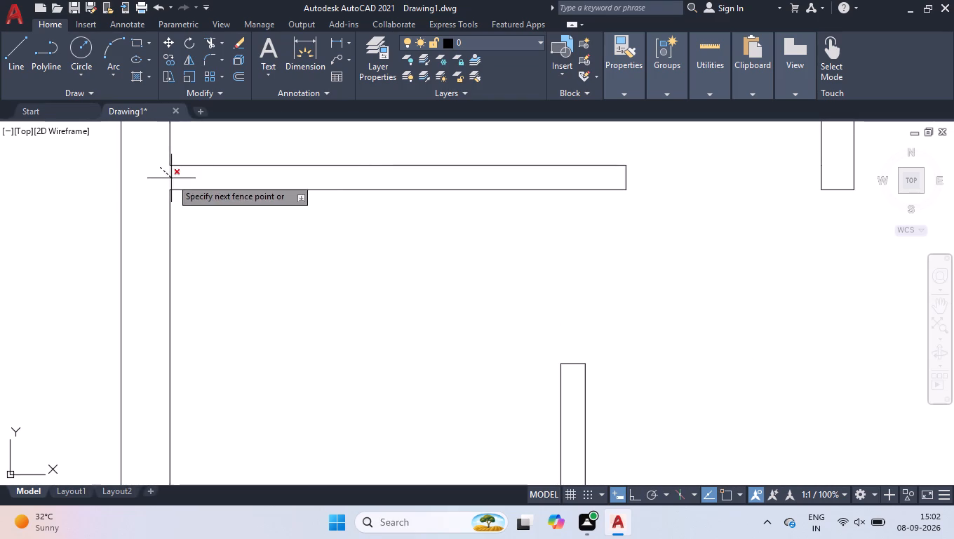
left_click(171, 178)
Trim the bottom outer wall's inner line between the two lines of the lower-left vertical partition.
scroll(318, 299, "down", 3)
scroll(376, 316, "down", 1)
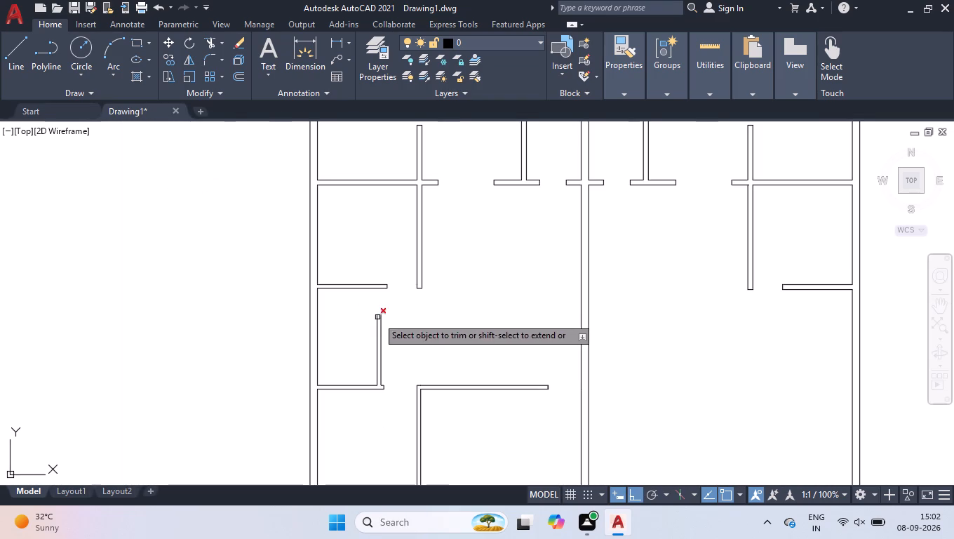
scroll(441, 357, "down", 2)
scroll(442, 427, "up", 3)
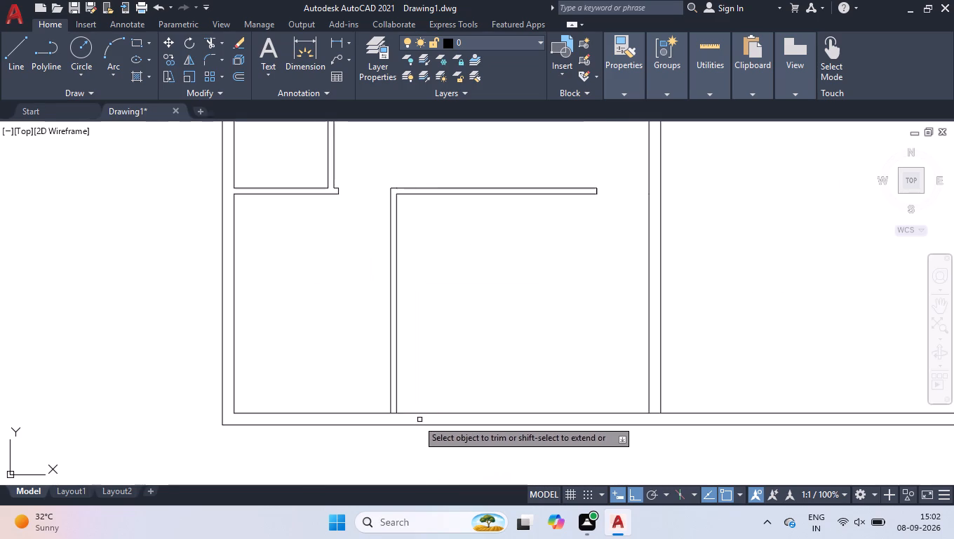
scroll(403, 418, "up", 5)
left_click(356, 400)
left_click(346, 371)
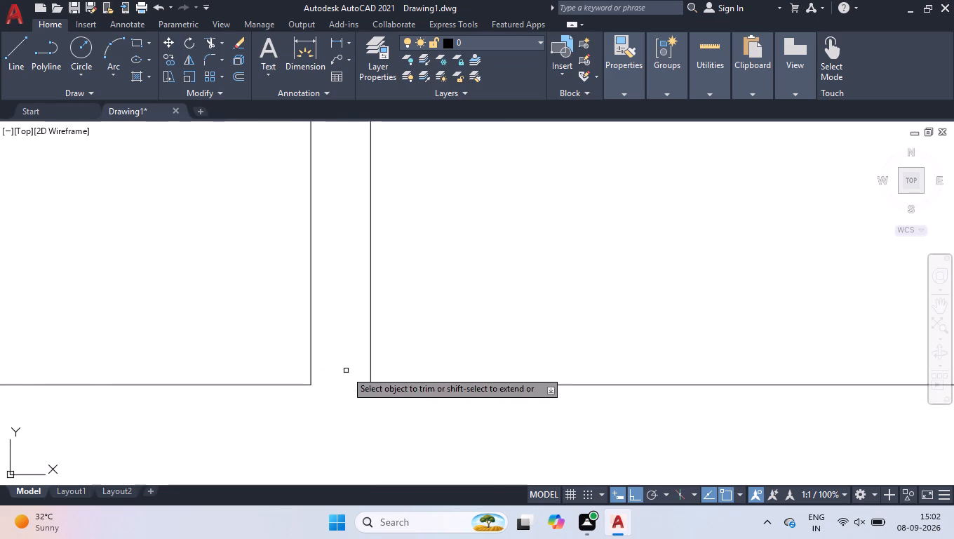
key("space")
Erase all partitions in the right half of the plan, including the leftover end line of the upper vertical partition.
scroll(348, 373, "down", 5)
scroll(419, 347, "down", 3)
scroll(584, 269, "up", 1)
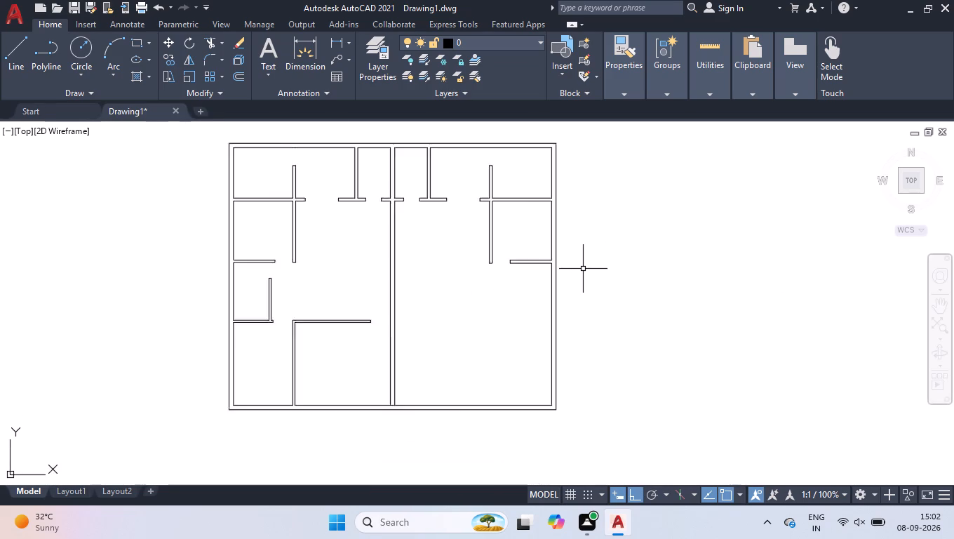
scroll(583, 269, "up", 1)
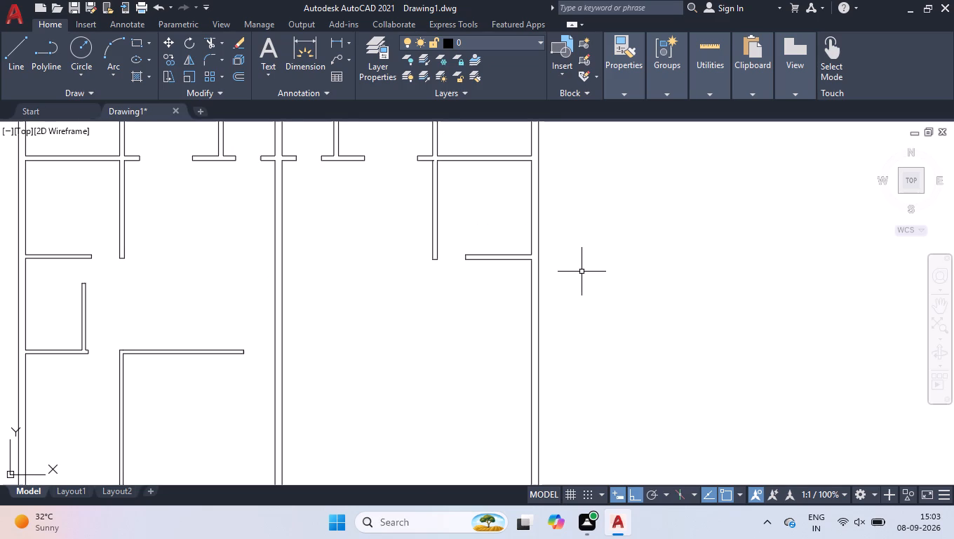
scroll(526, 242, "down", 1)
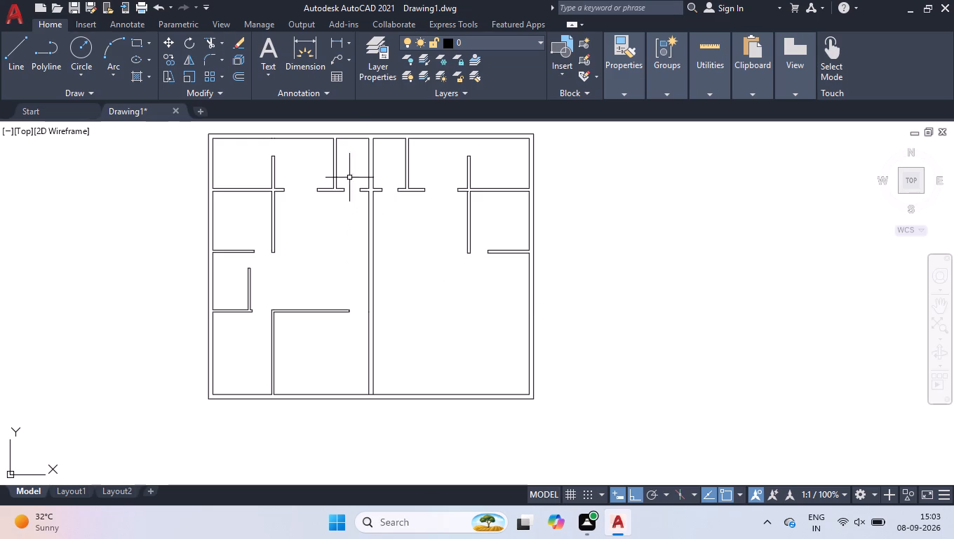
left_click(399, 142)
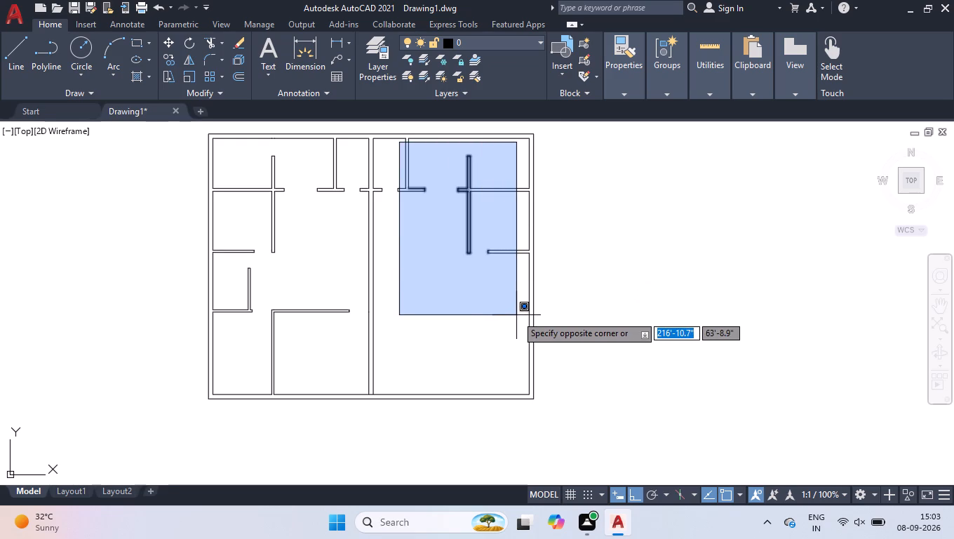
left_click(406, 207)
left_click_drag(510, 159, 513, 170)
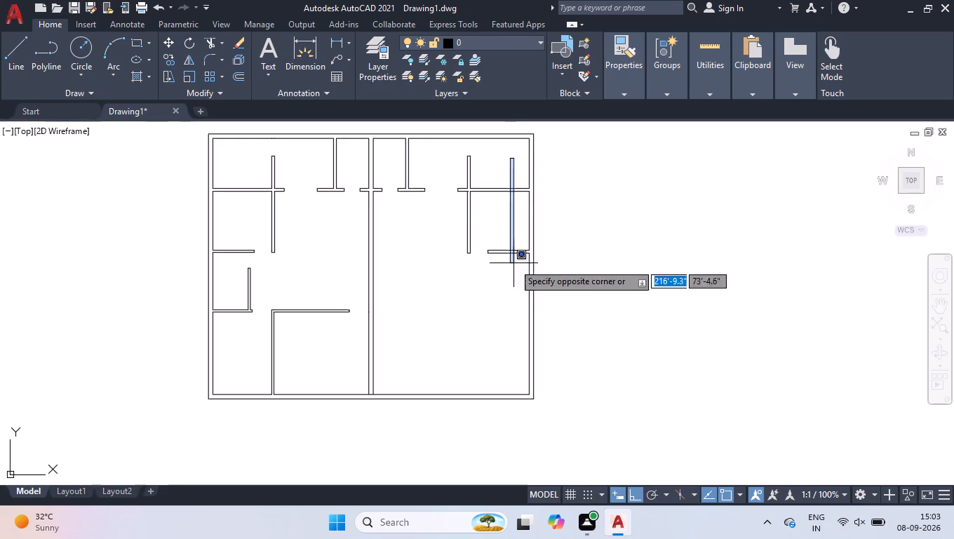
left_click(395, 288)
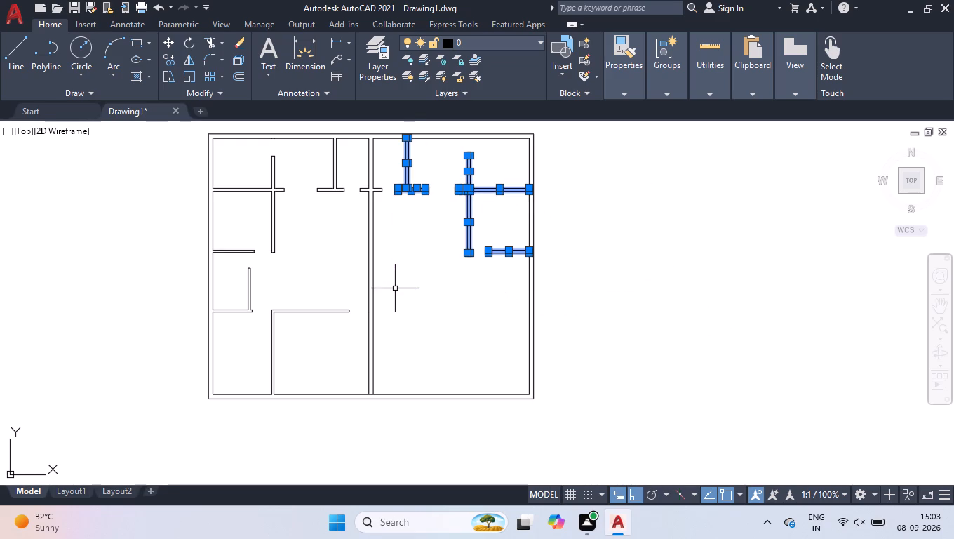
key("Delete")
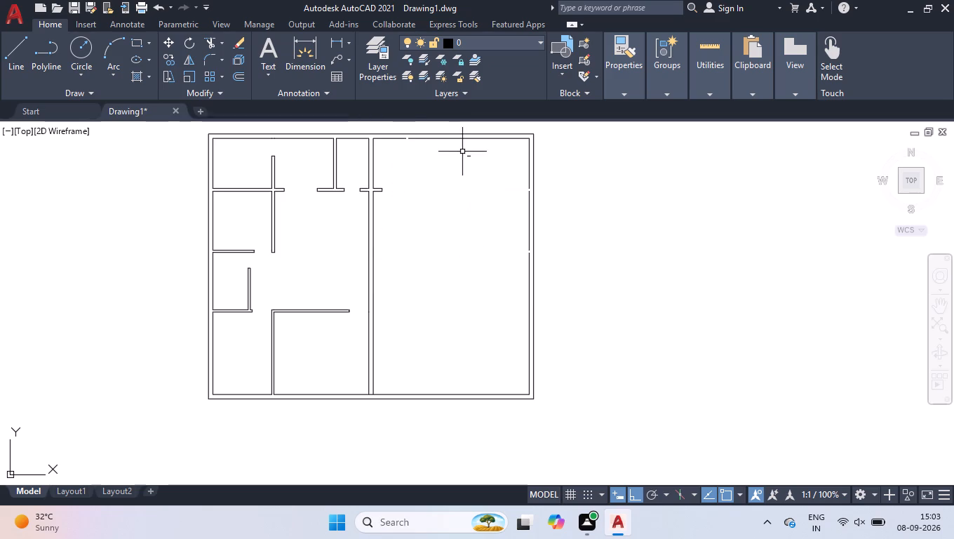
left_click(465, 152)
left_click(485, 173)
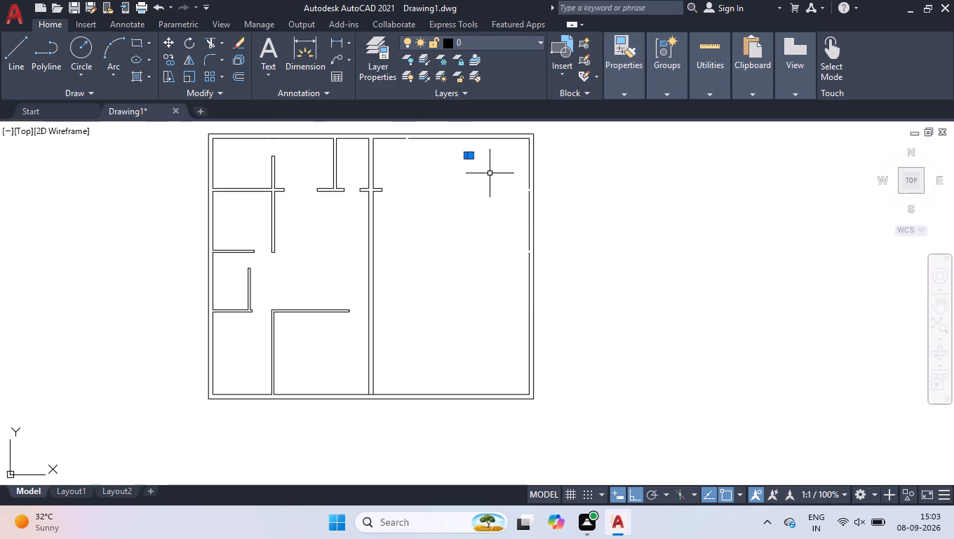
key("Delete")
Join the inner-line segments of the top outer wall above the upper-left rooms into one line.
scroll(554, 280, "down", 1)
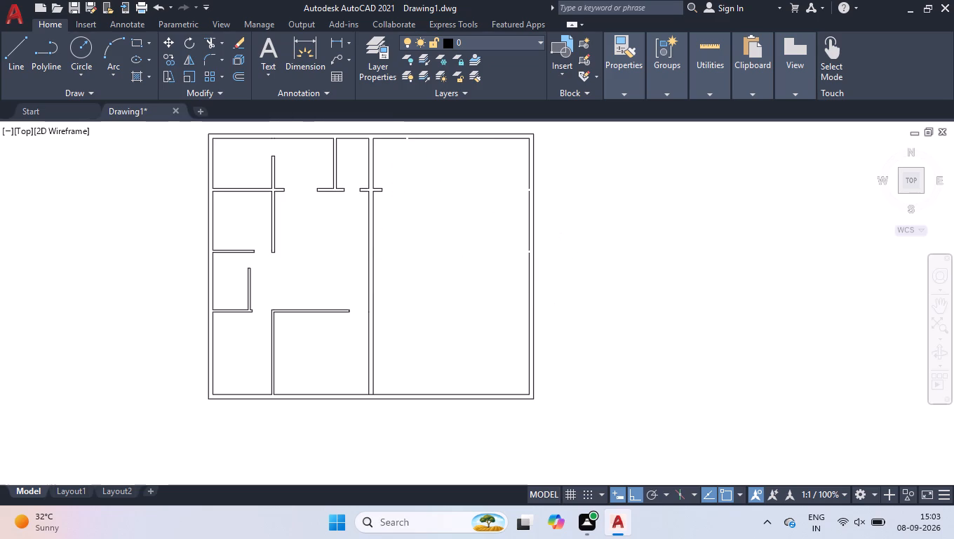
scroll(521, 260, "up", 1)
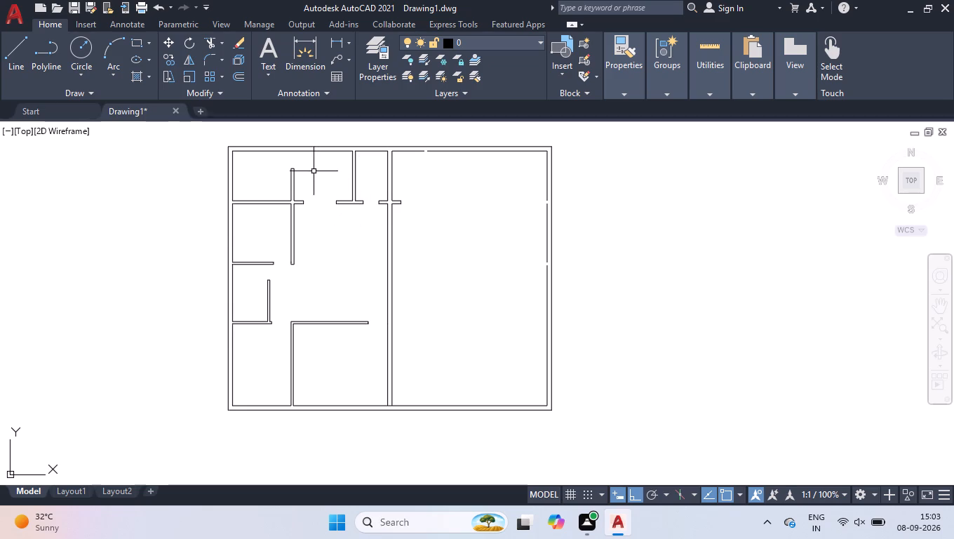
scroll(314, 163, "up", 3)
scroll(318, 170, "down", 4)
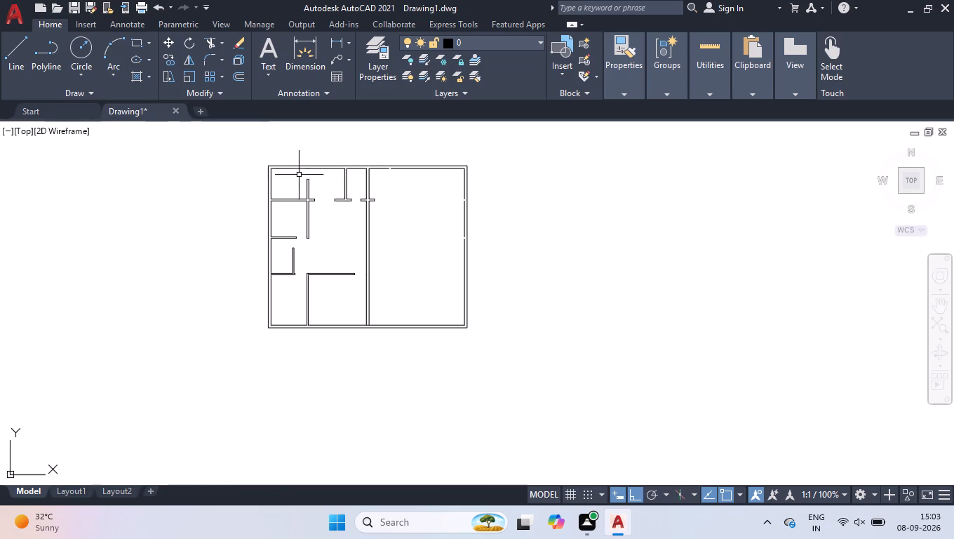
scroll(299, 173, "up", 2)
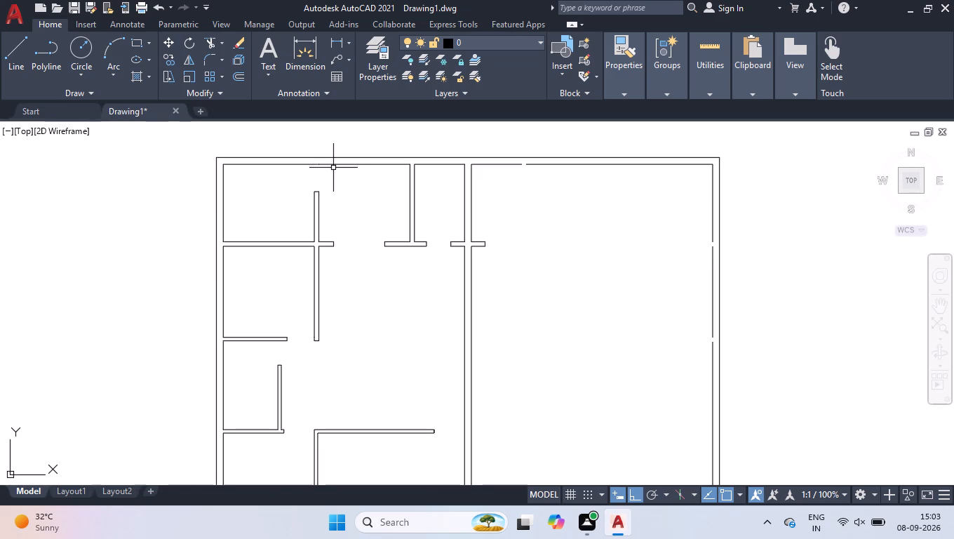
scroll(317, 164, "up", 2)
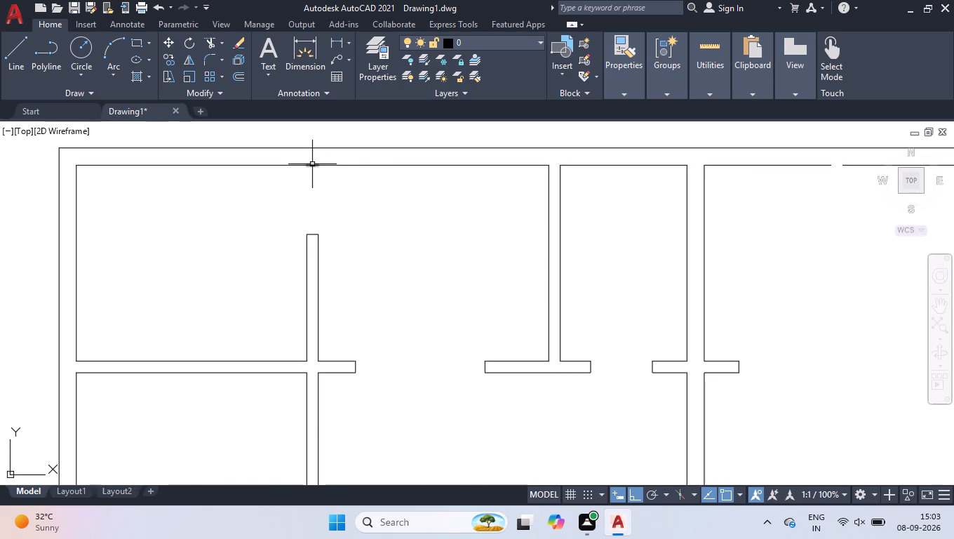
left_click(349, 158)
left_click(230, 202)
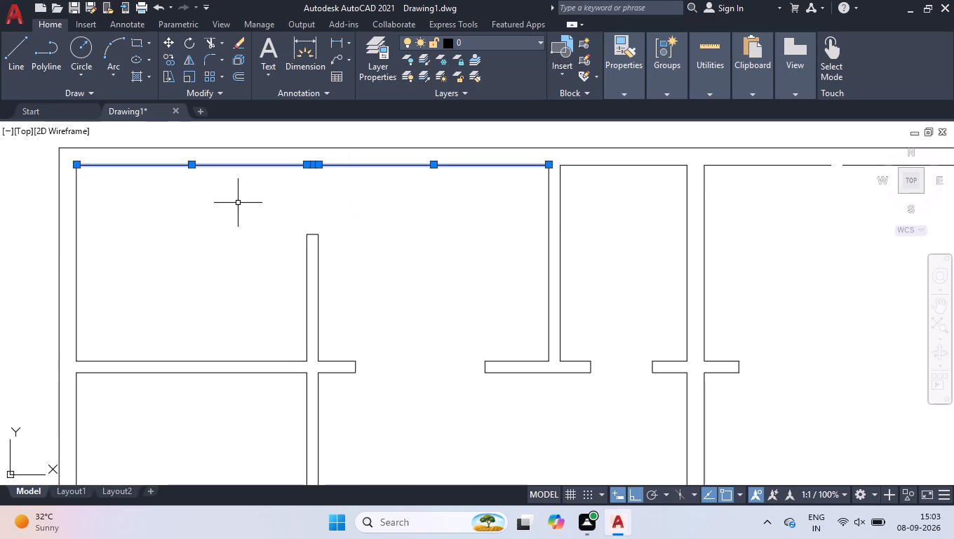
key("j")
key("Return")
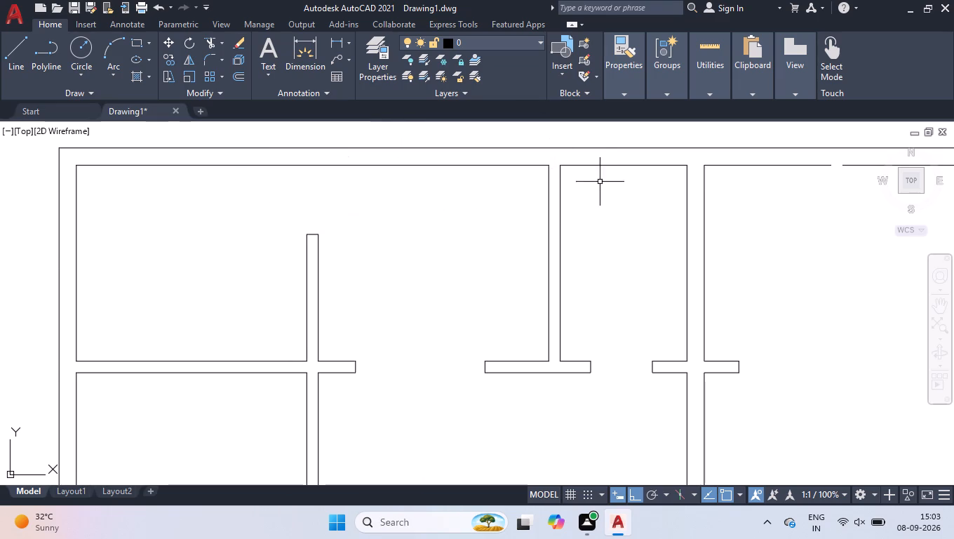
Insert two Bed - Queen blocks from DesignCenter's Home - Space Planner drawing, side by side in the empty area left of the plan.
scroll(549, 201, "down", 1)
scroll(506, 227, "up", 1)
scroll(505, 227, "down", 2)
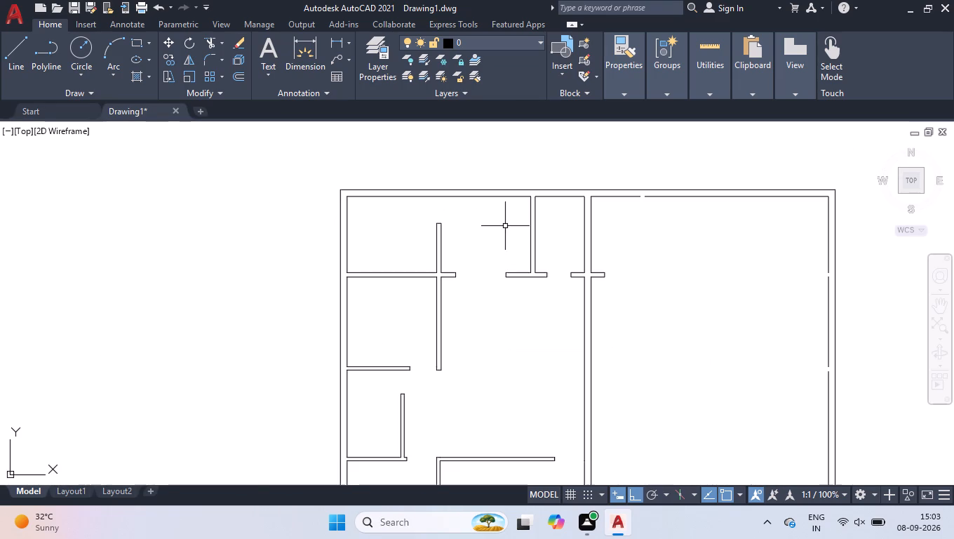
key("ctrl+2")
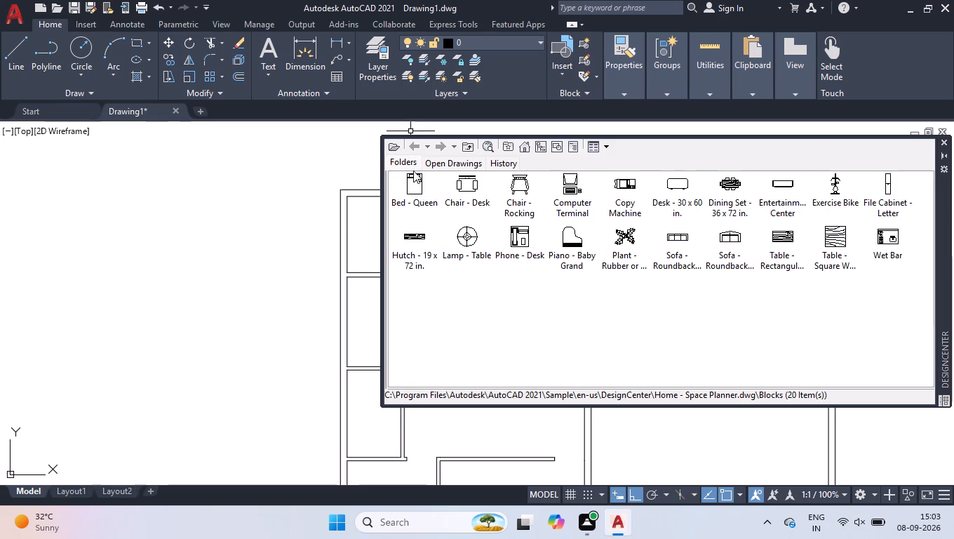
left_click_drag(416, 182, 108, 227)
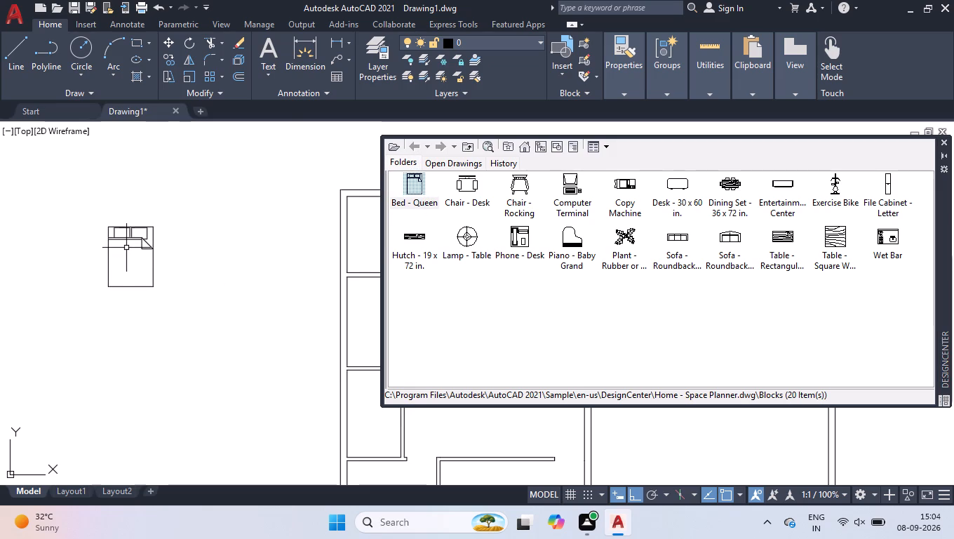
left_click_drag(413, 182, 380, 194)
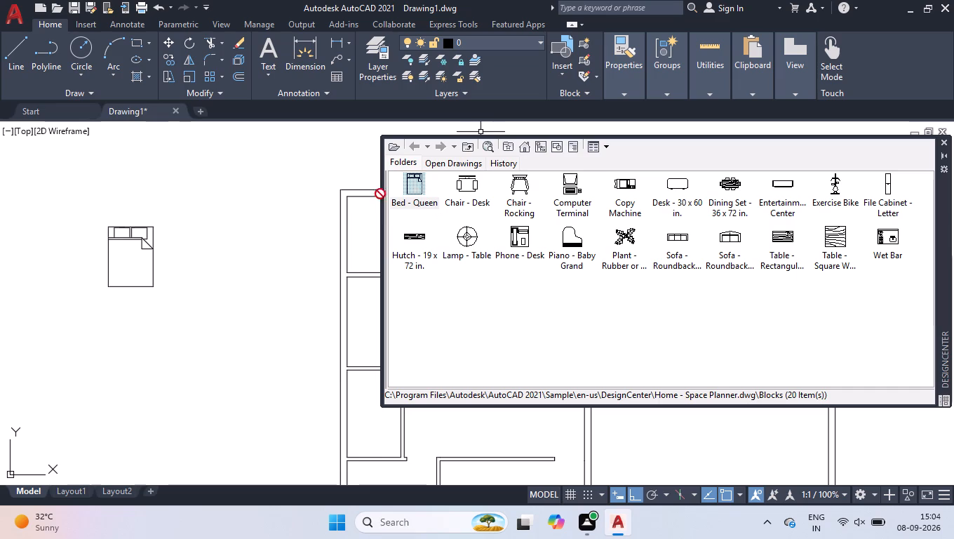
left_click_drag(380, 194, 187, 234)
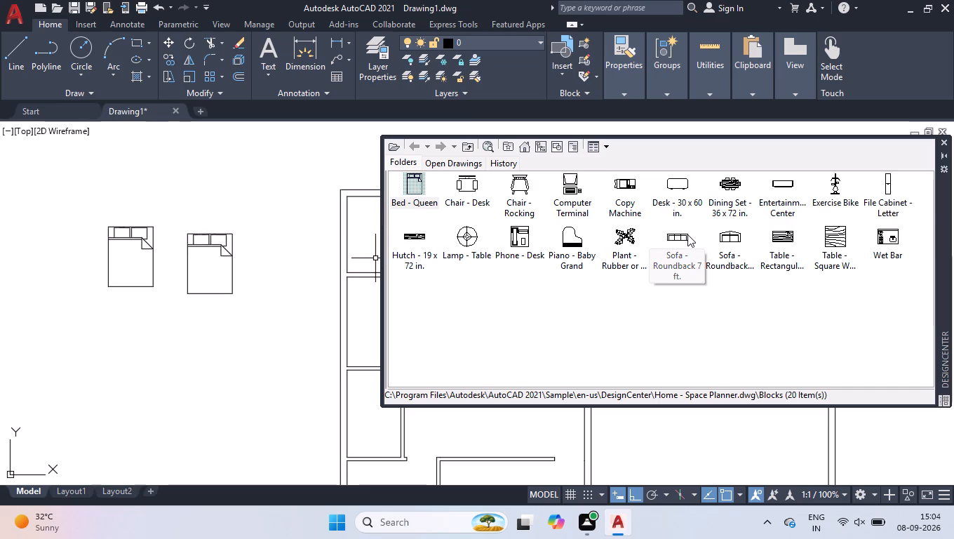
Insert the Dining Set - 36 x 72 in. block above the two beds.
left_click_drag(726, 180, 171, 183)
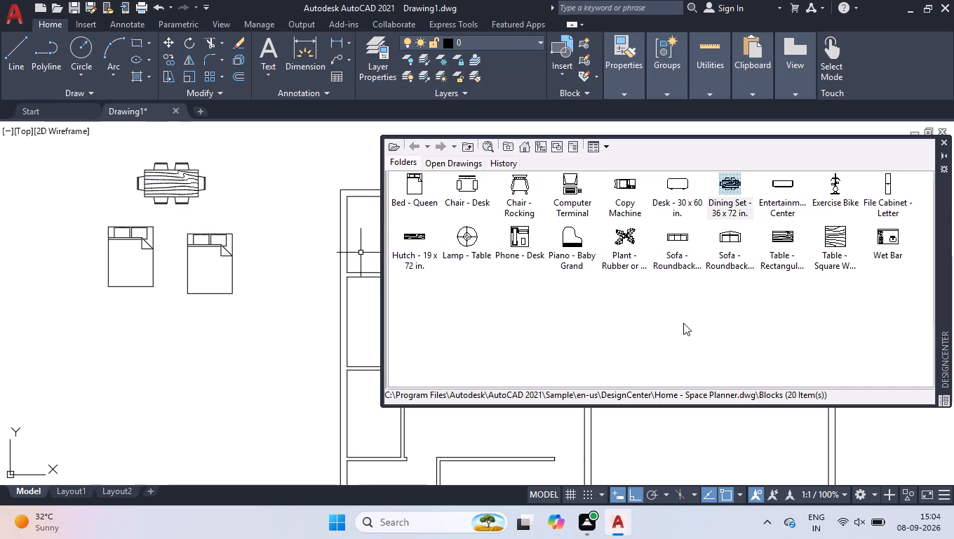
Insert one Sofa - Roundback 7 ft. block and two of the smaller two-seat roundback sofas below the beds.
left_click_drag(670, 239, 126, 328)
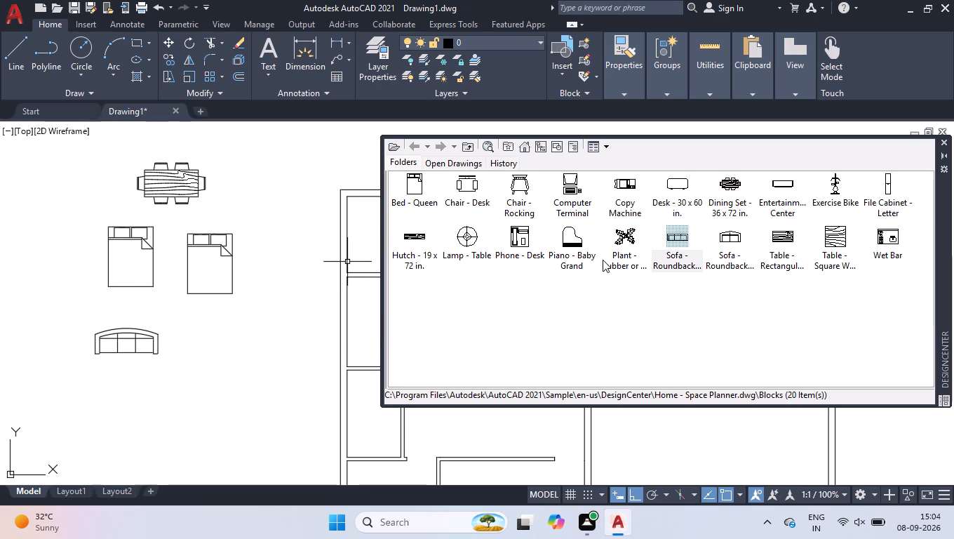
left_click_drag(730, 239, 247, 351)
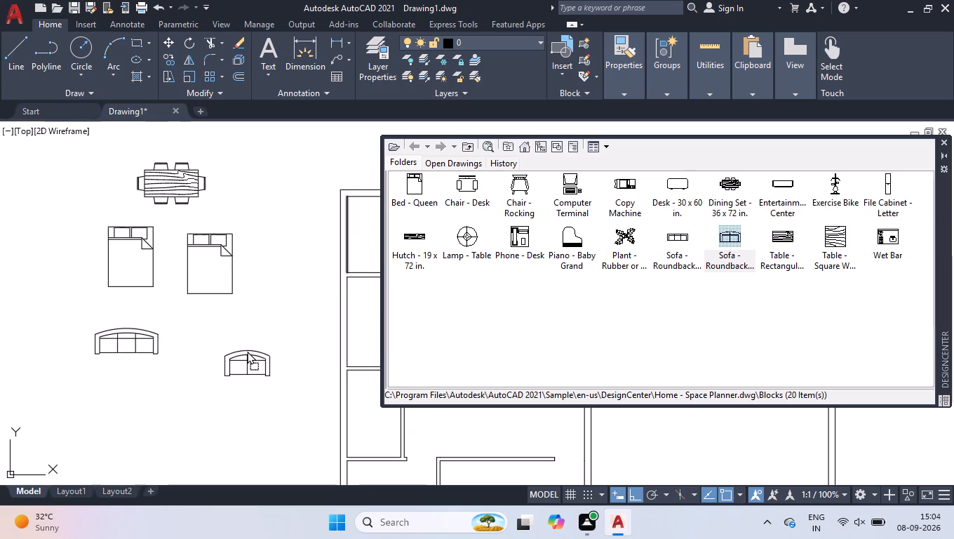
left_click_drag(247, 351, 227, 345)
left_click_drag(727, 237, 194, 337)
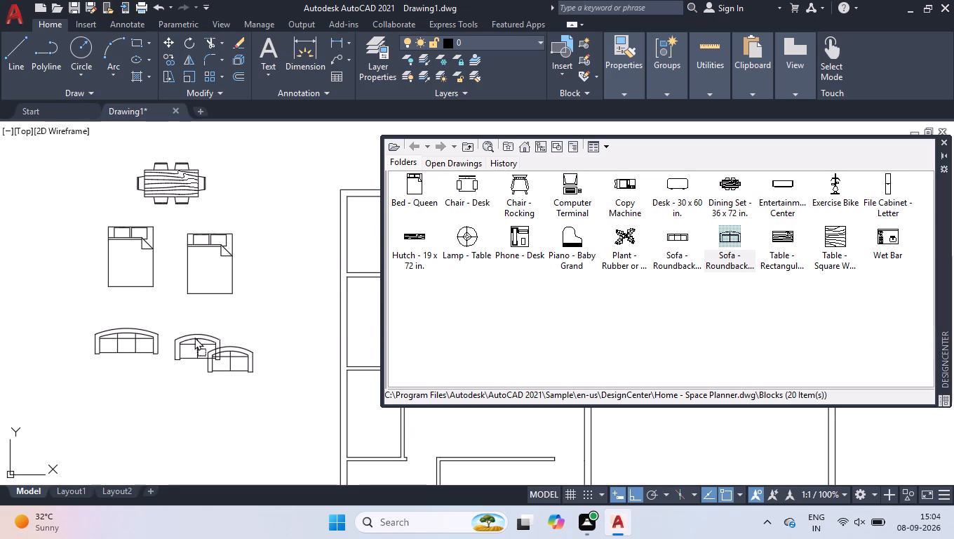
left_click_drag(194, 337, 140, 367)
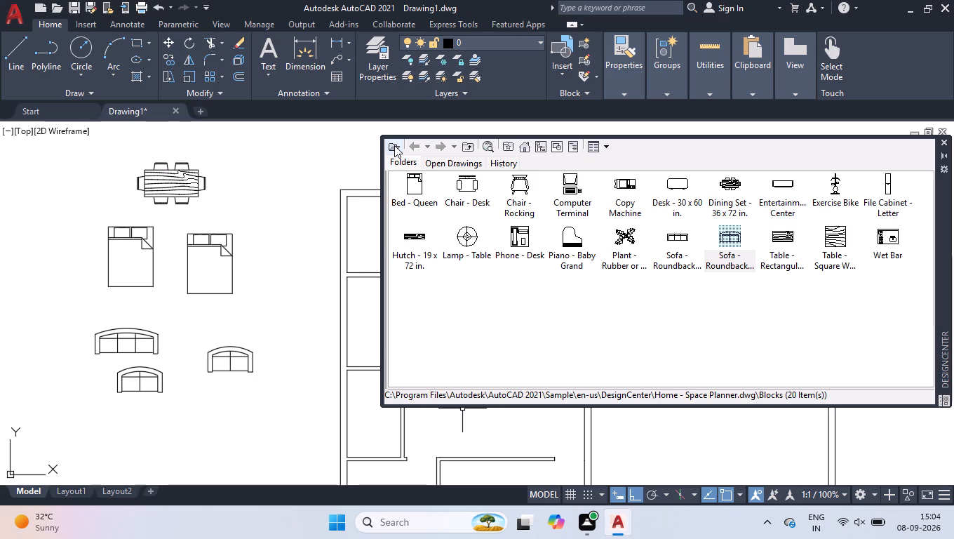
Load the blocks of House Designer.dwg in DesignCenter and insert the Toilet - top block between the beds and sofas.
left_click(394, 145)
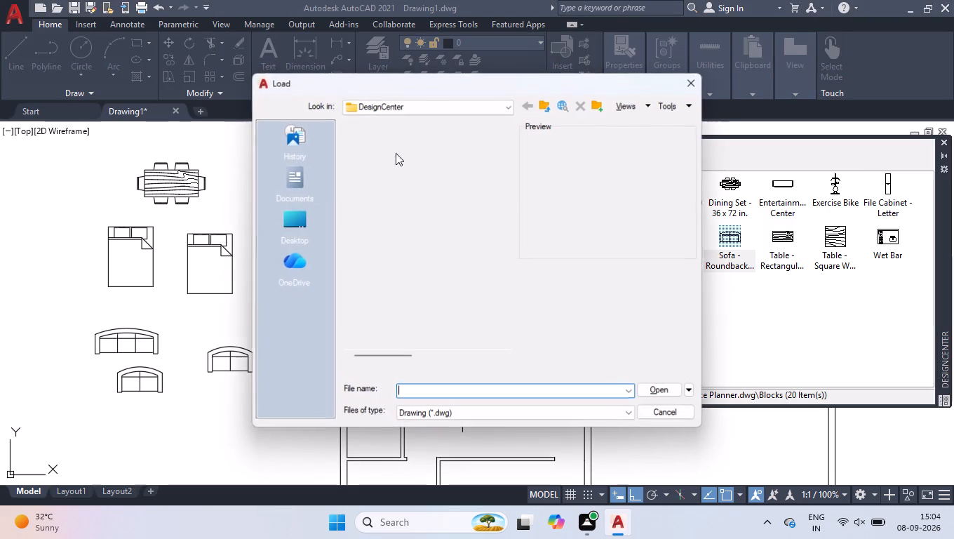
left_click(429, 252)
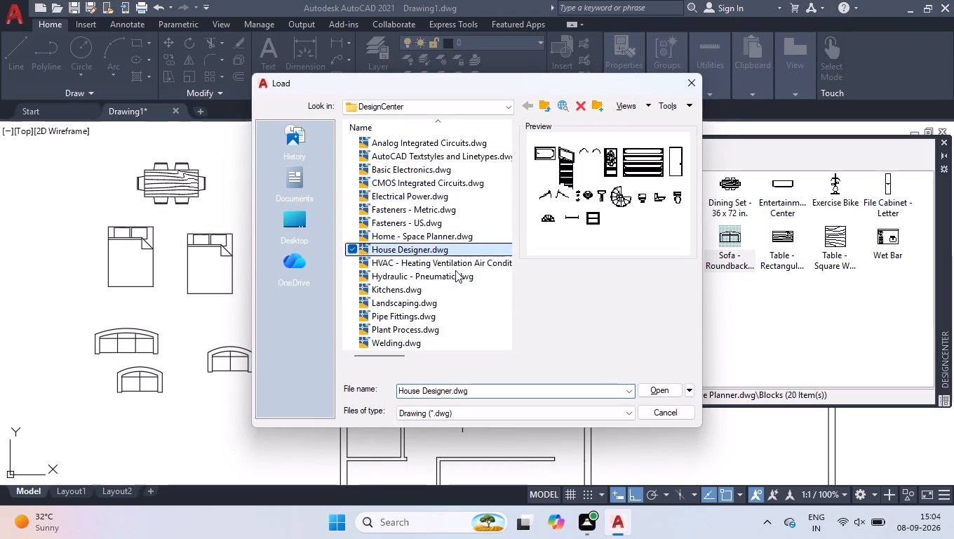
left_click(657, 392)
double_click(419, 182)
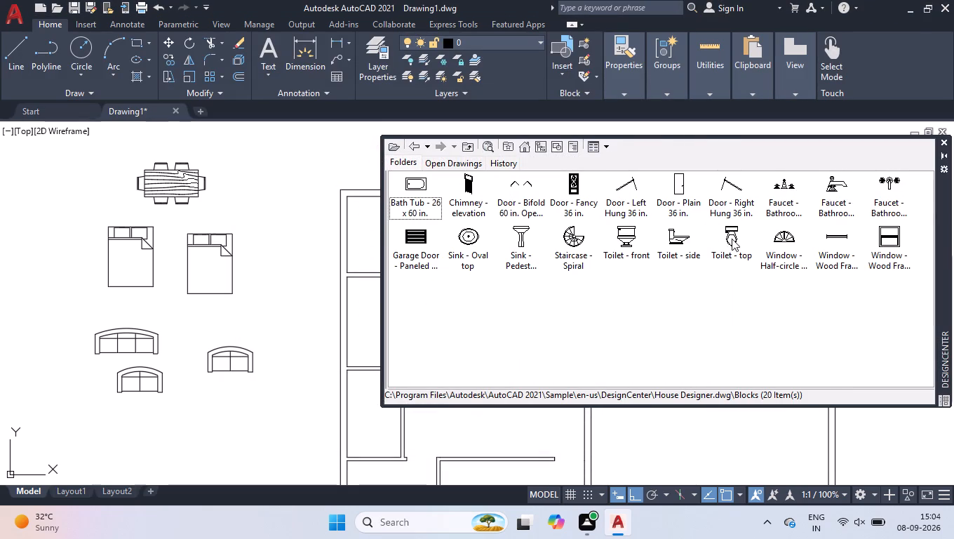
left_click_drag(732, 239, 187, 305)
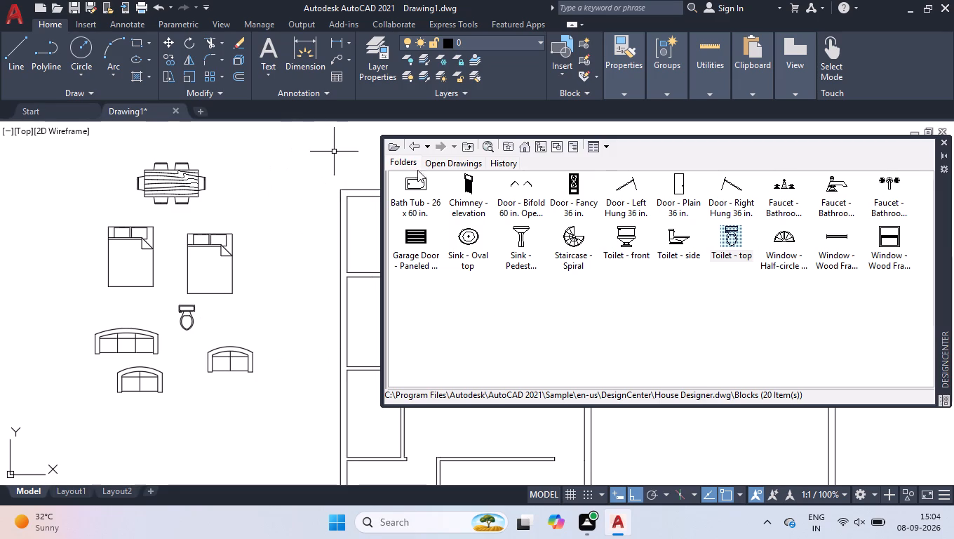
Load the blocks of Kitchens.dwg in DesignCenter and insert the Sink-single - 30 in top block beside the dining set.
left_click(394, 151)
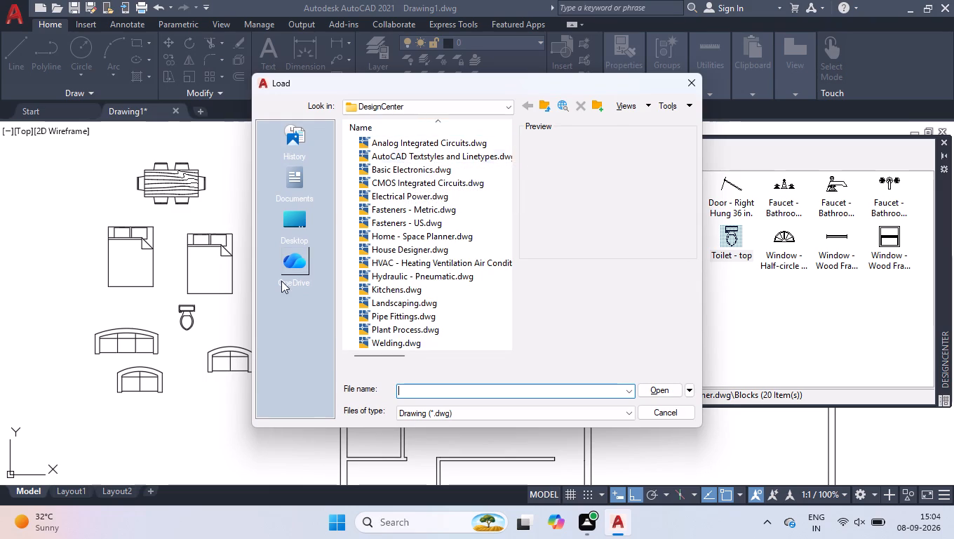
left_click(414, 292)
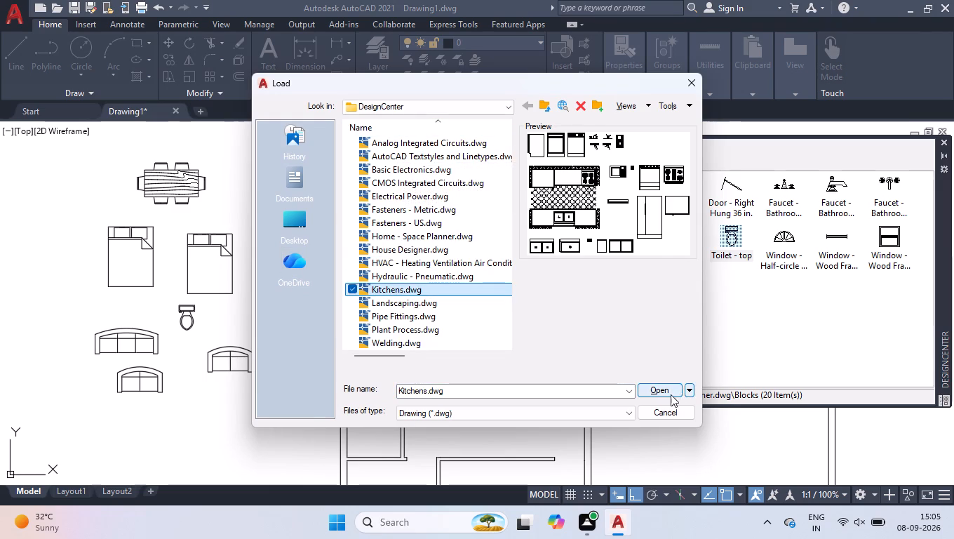
left_click(671, 394)
double_click(426, 187)
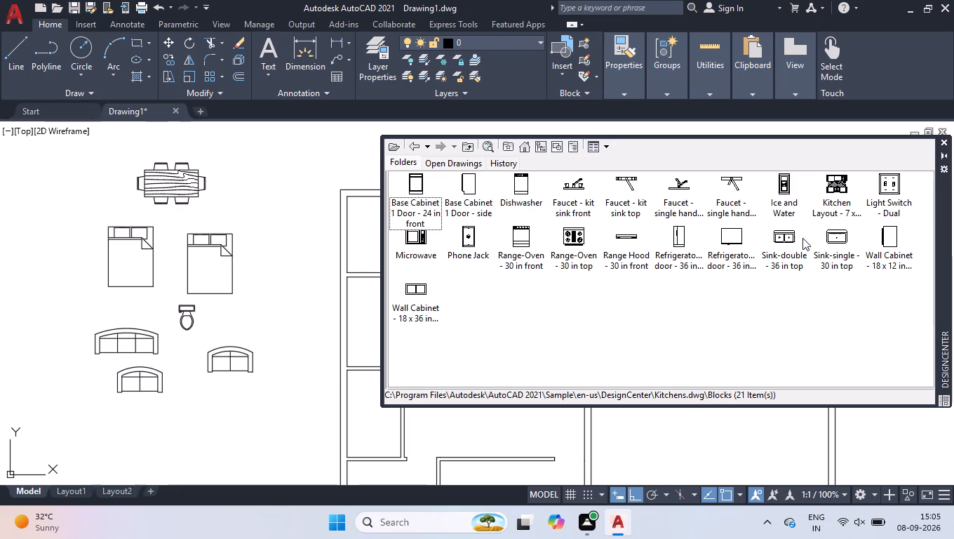
left_click_drag(834, 237, 254, 199)
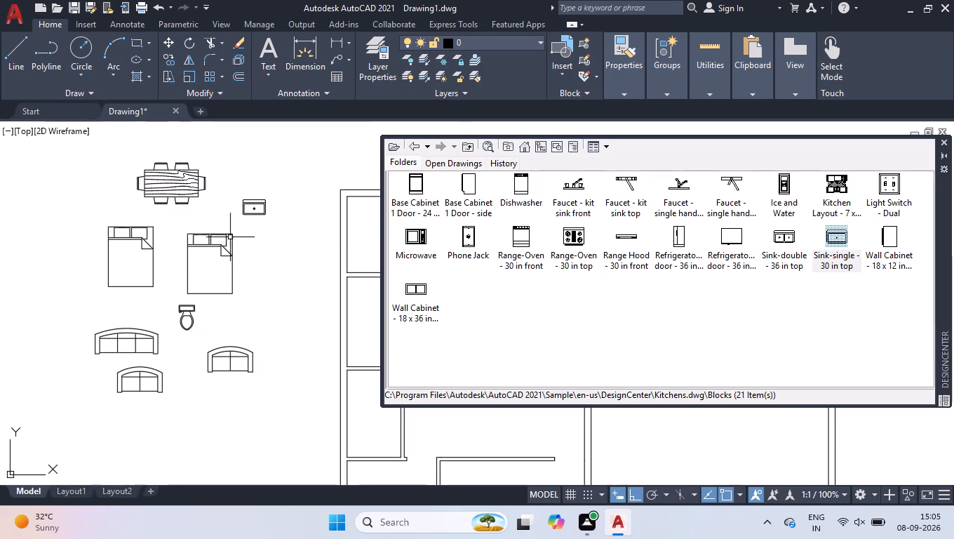
Insert the Range-Oven - 30 in top block above the sink and close DesignCenter.
left_click_drag(577, 232, 337, 232)
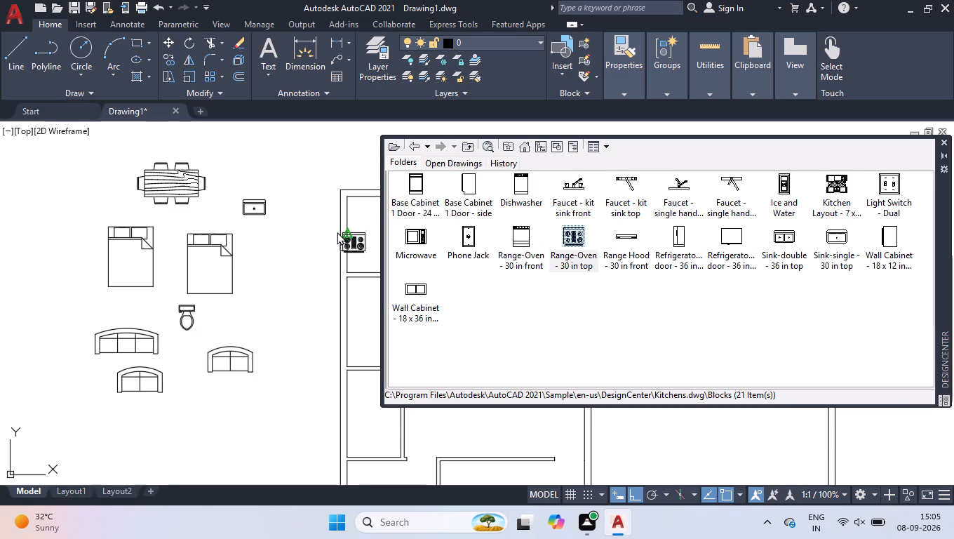
left_click_drag(337, 232, 250, 152)
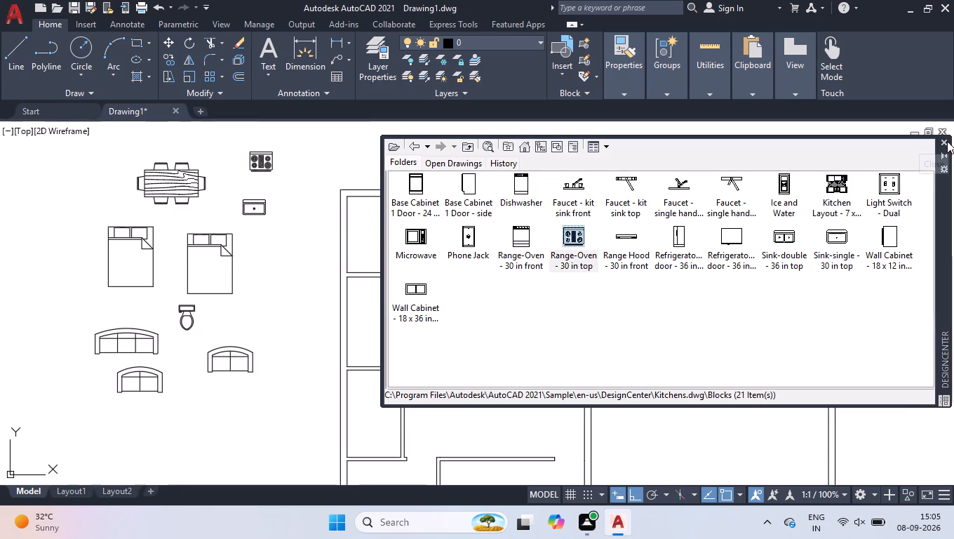
left_click(947, 142)
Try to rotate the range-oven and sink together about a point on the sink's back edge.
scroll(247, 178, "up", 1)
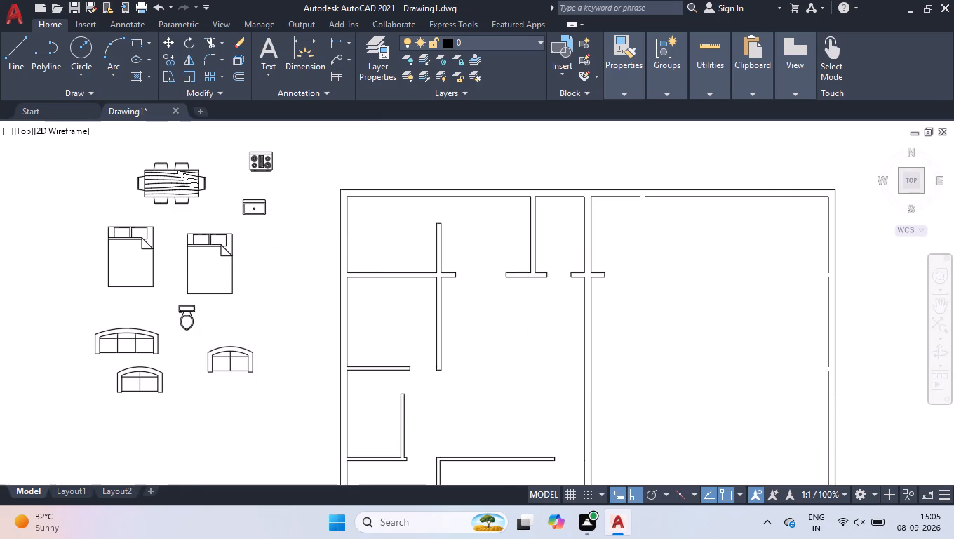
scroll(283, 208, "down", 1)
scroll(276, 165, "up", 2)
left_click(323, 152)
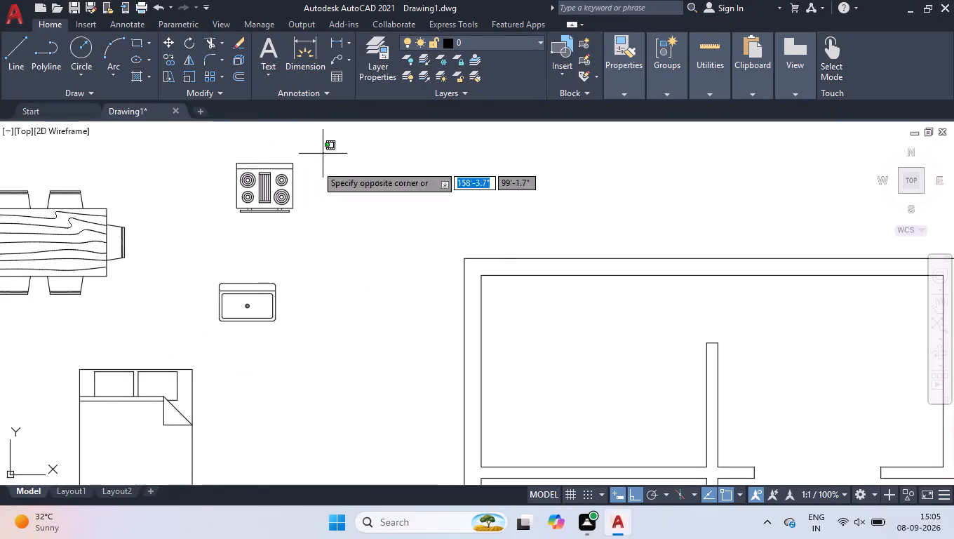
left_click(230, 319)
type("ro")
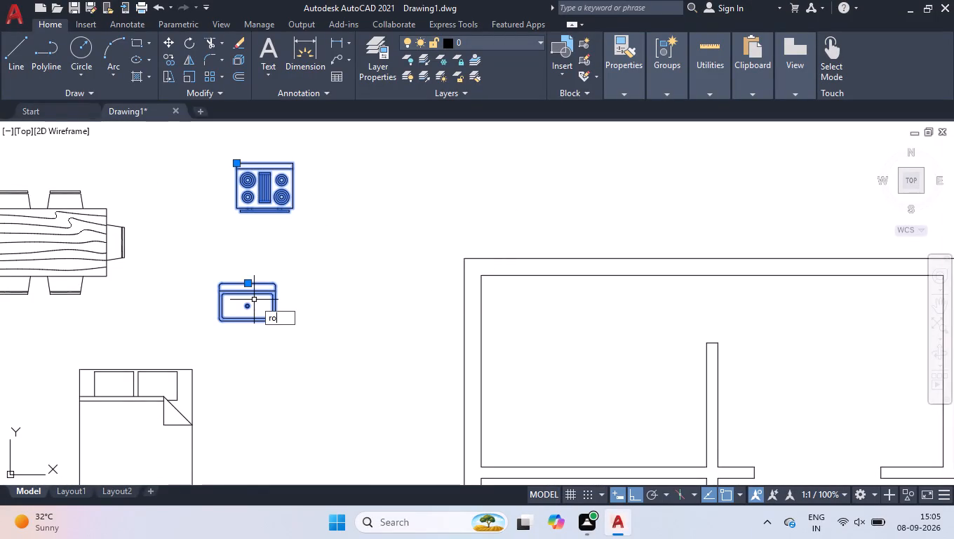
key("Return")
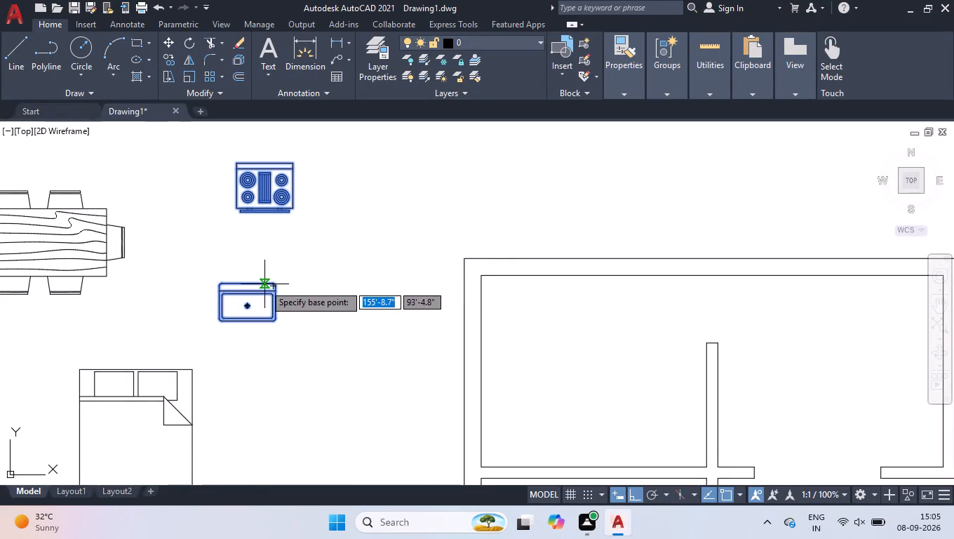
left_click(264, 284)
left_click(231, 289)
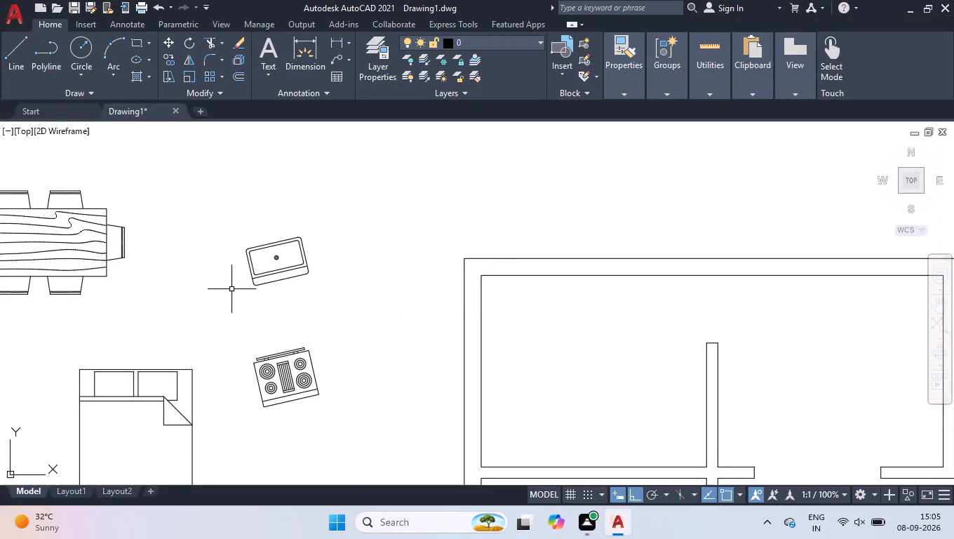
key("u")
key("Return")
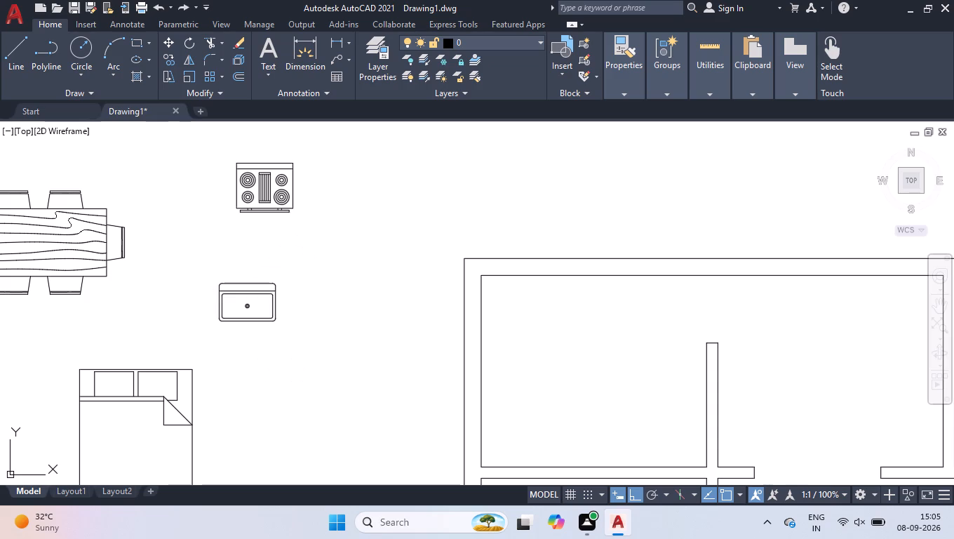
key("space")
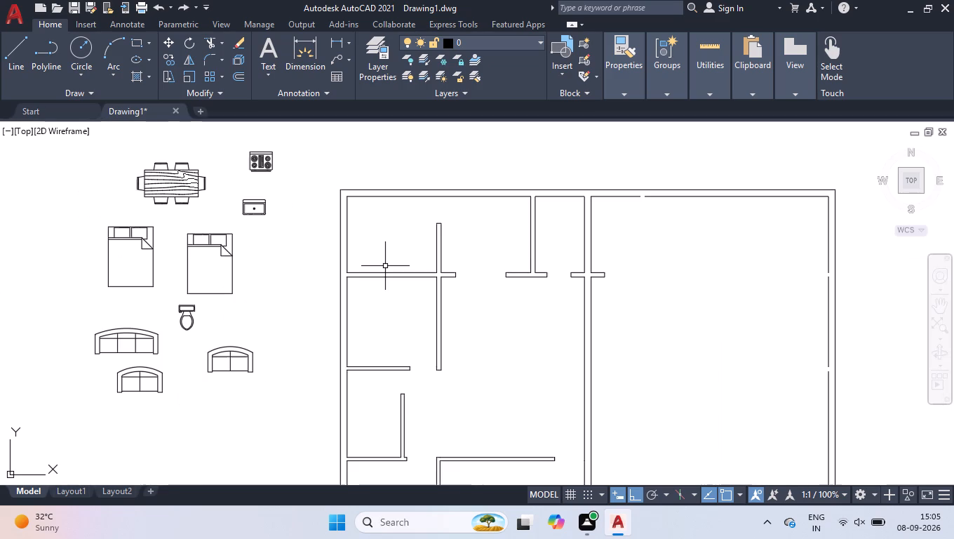
Rotate the range-oven and sink together by 180° about a point on the sink's back edge.
type("ro")
key("Return")
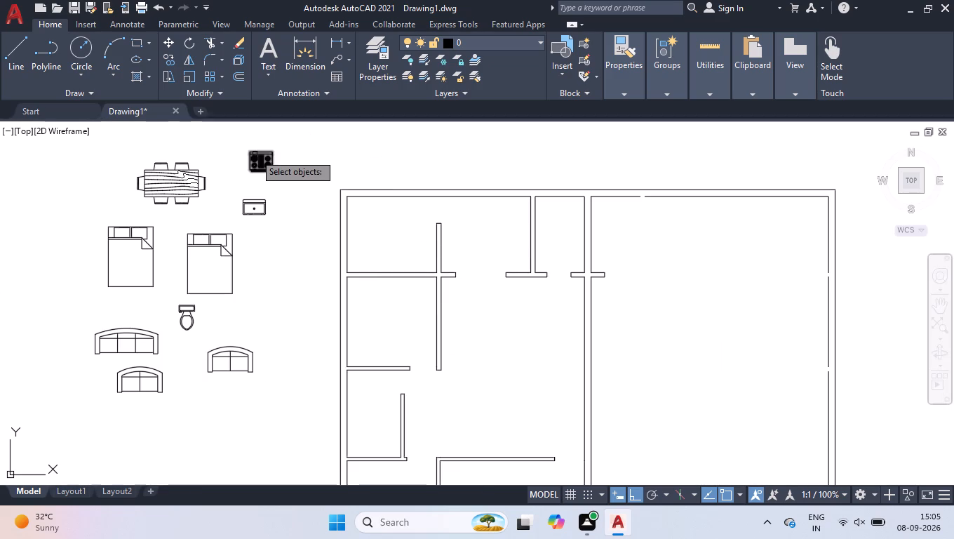
scroll(255, 154, "up", 2)
left_click(318, 140)
left_click(218, 308)
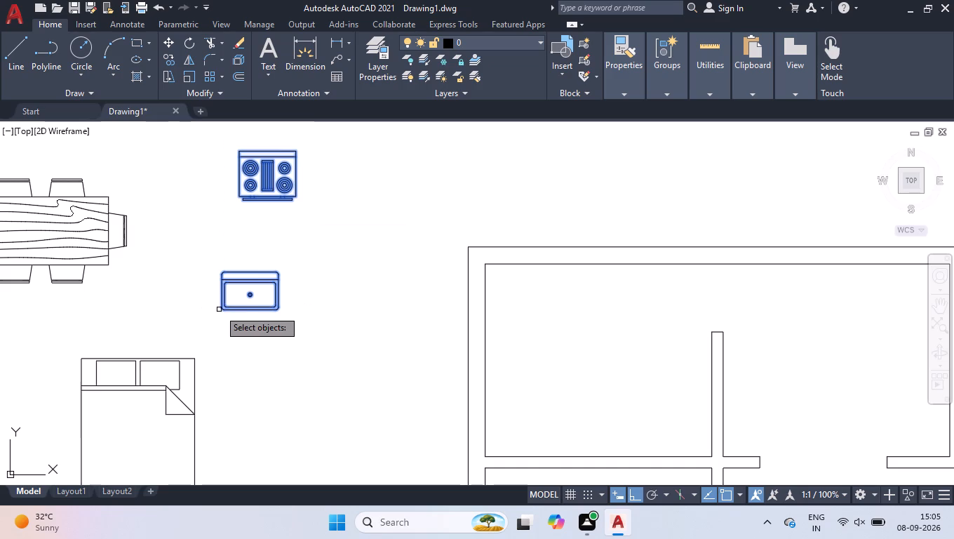
key("Return")
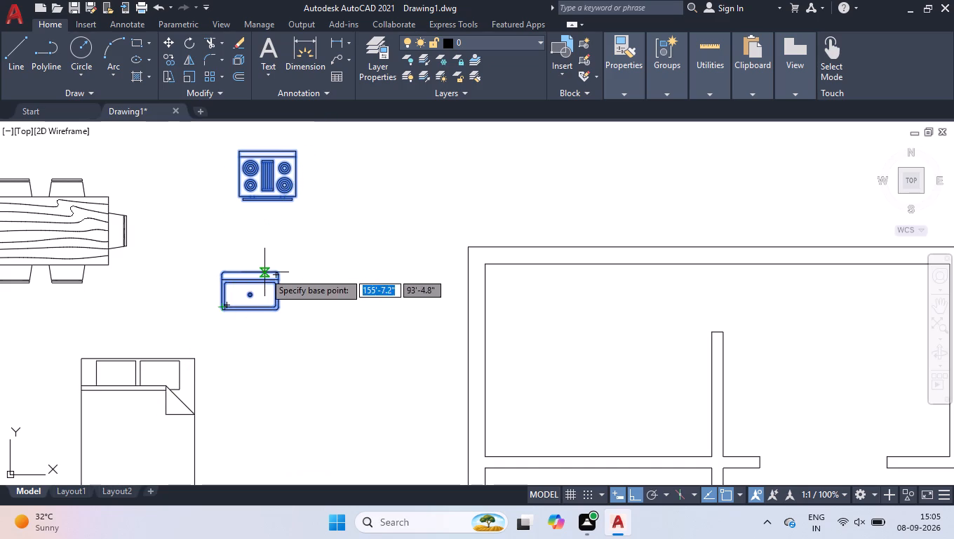
left_click(264, 272)
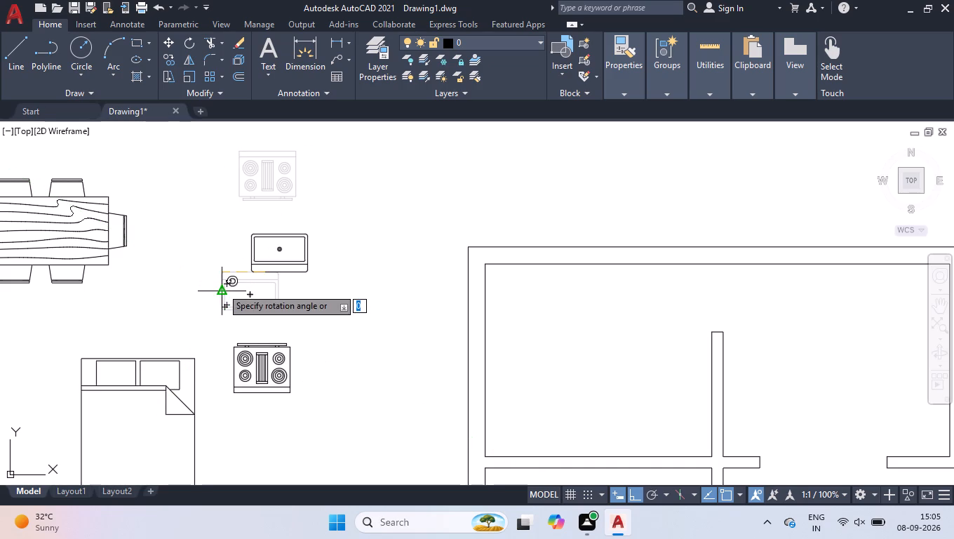
left_click(152, 293)
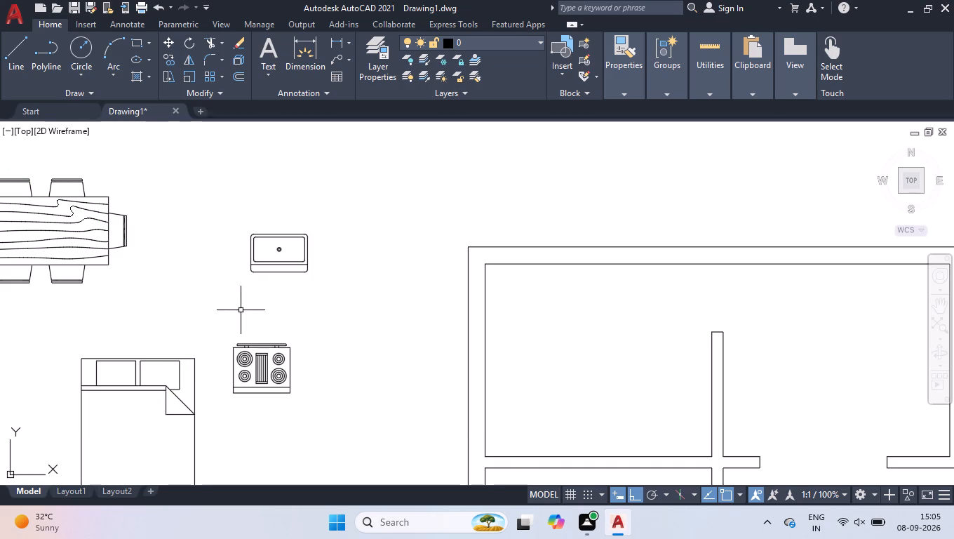
Move the sink into the plan's upper-left room, its back edge against the lower wall near the outer wall.
left_click_drag(300, 256, 295, 265)
left_click(290, 270)
left_click(278, 271)
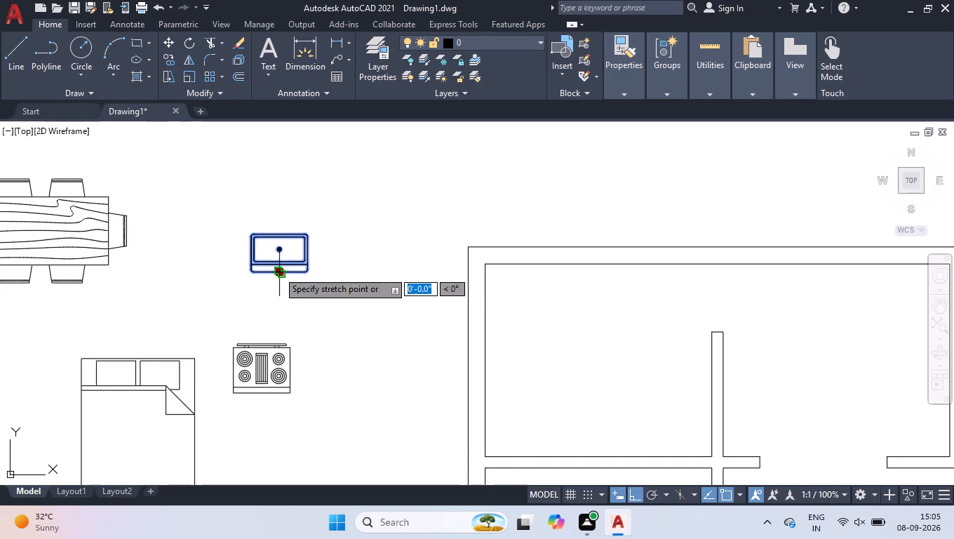
left_click(658, 498)
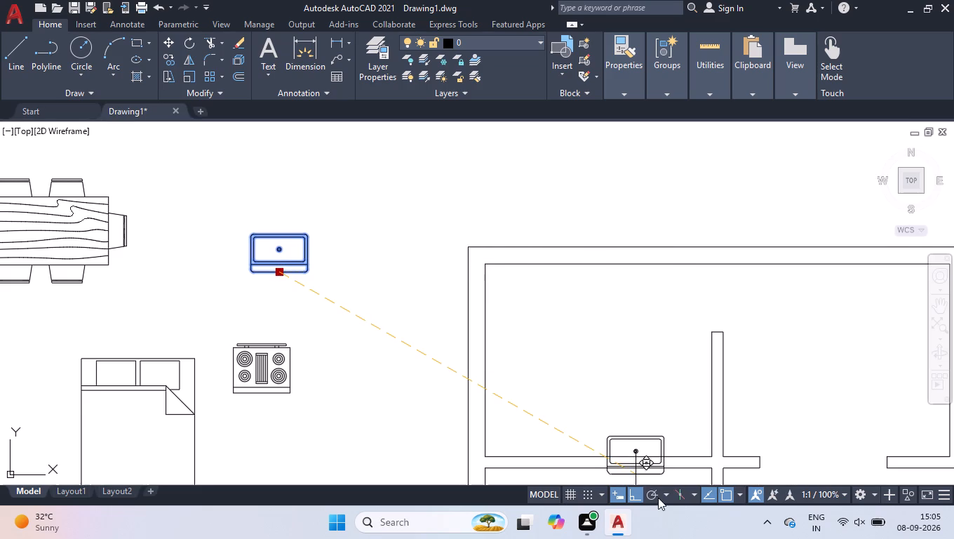
scroll(558, 373, "down", 1)
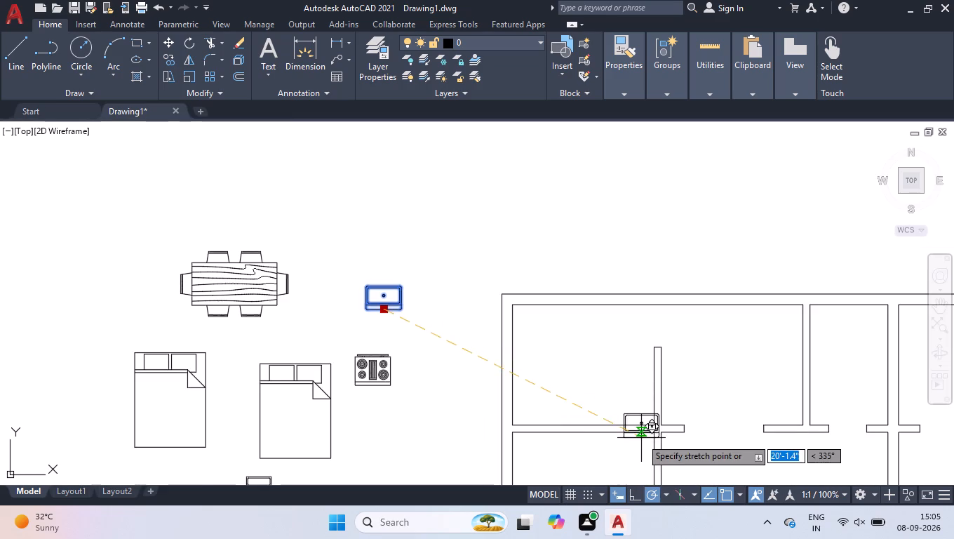
scroll(641, 438, "up", 2)
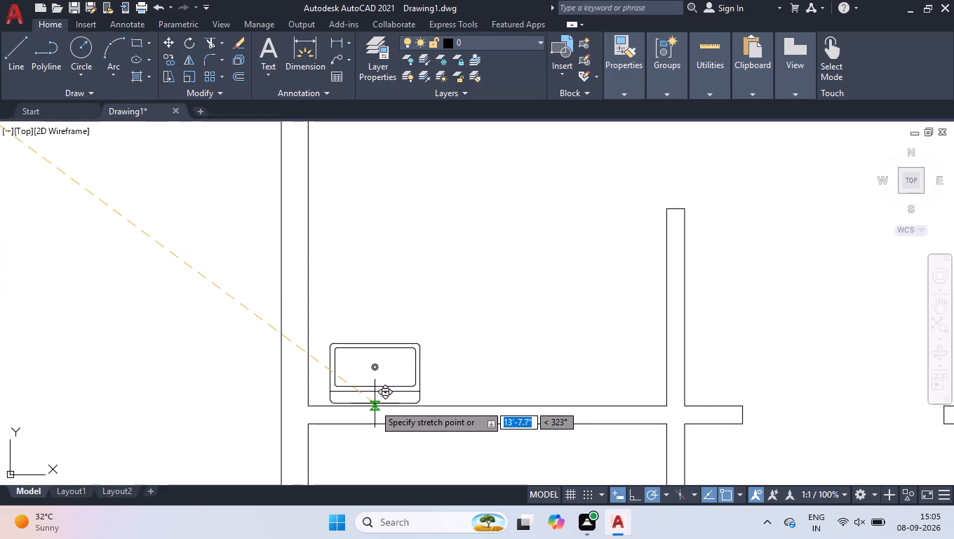
left_click(373, 405)
scroll(357, 353, "down", 2)
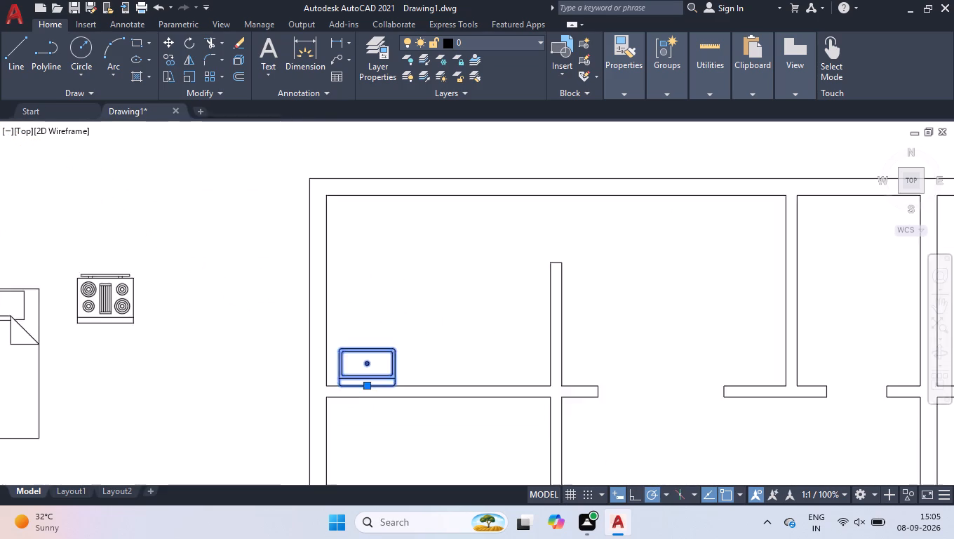
Move the range-oven against the same kitchen wall, between the sink and the partition, and clear the selection.
left_click(204, 317)
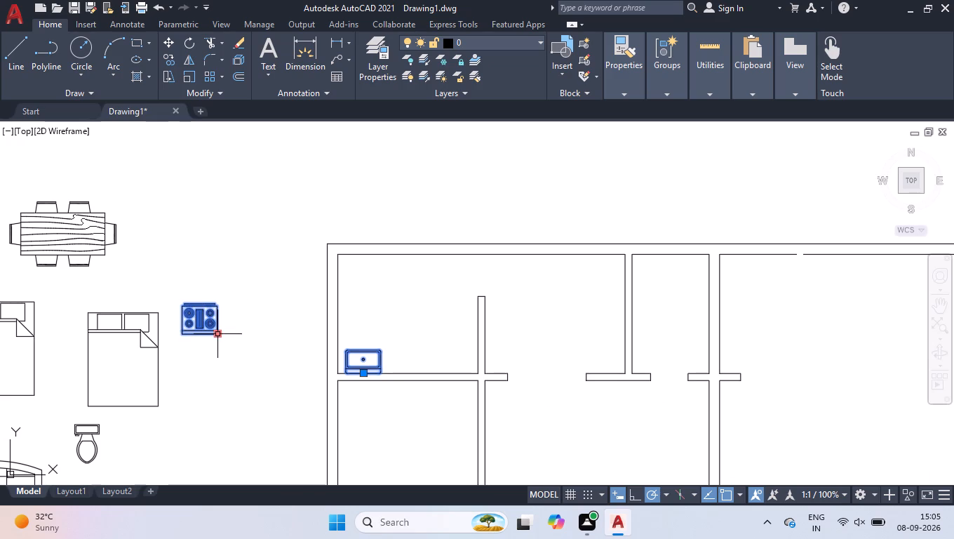
left_click(217, 333)
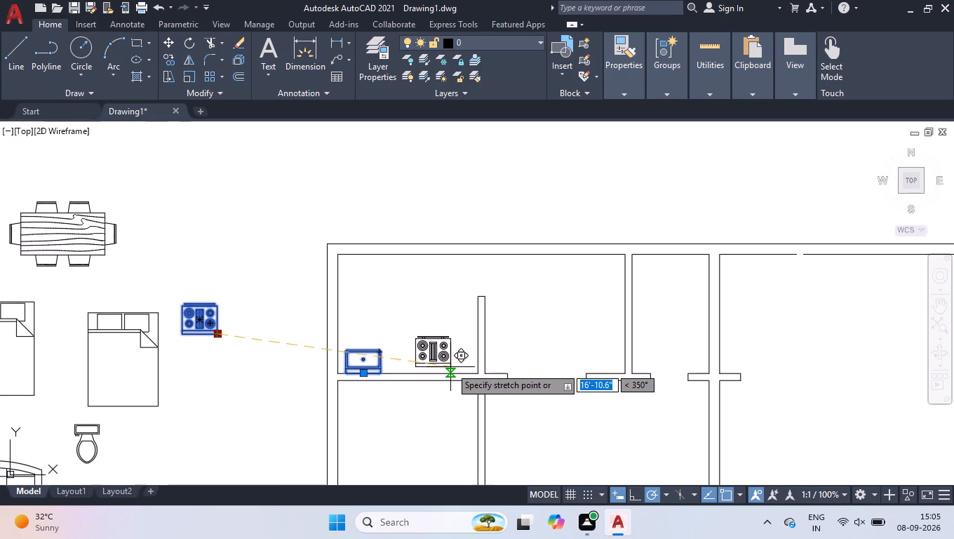
scroll(457, 367, "up", 3)
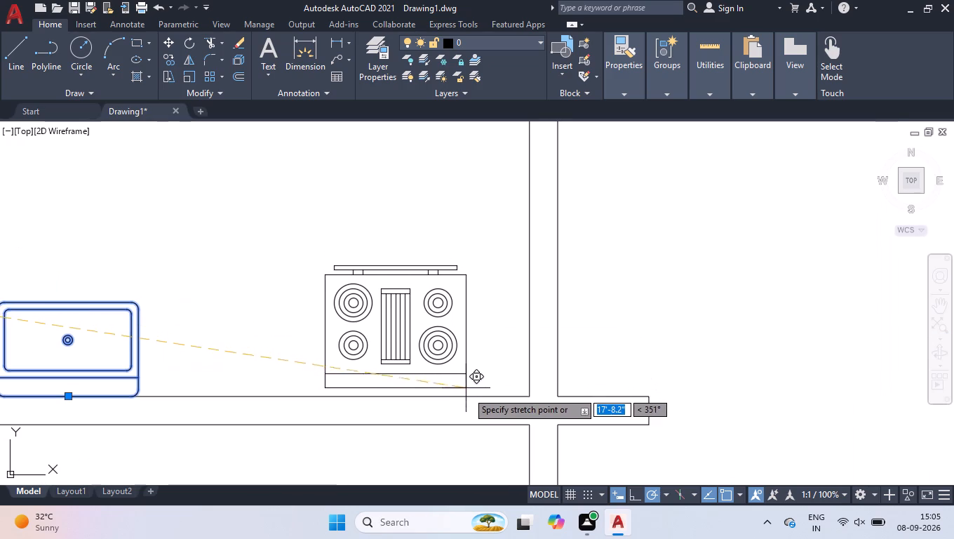
left_click(468, 393)
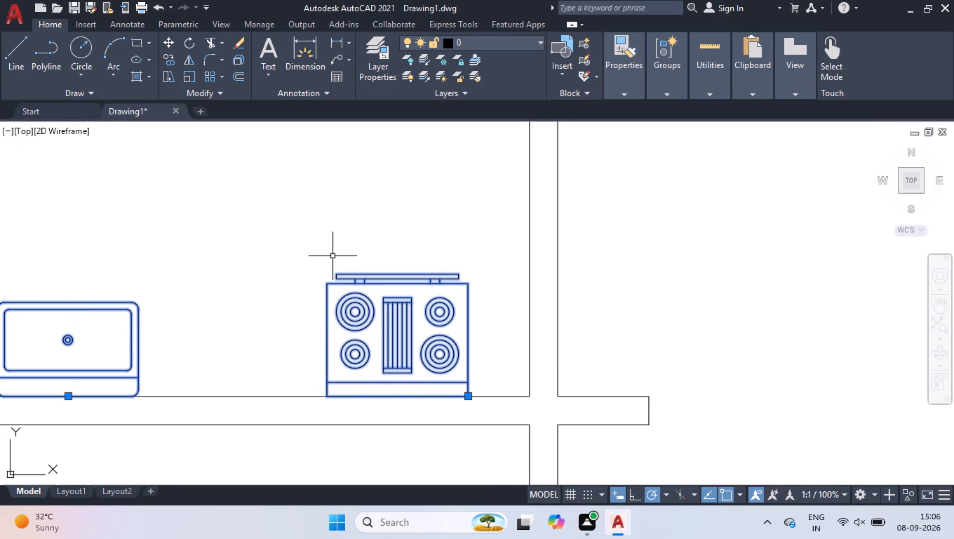
right_click(333, 255)
left_click(394, 390)
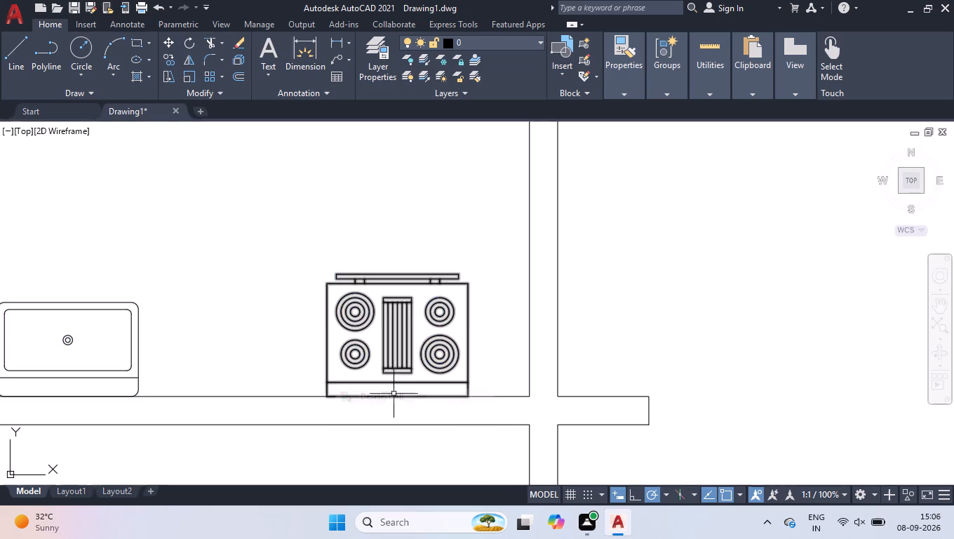
Scale the range-oven down to about three-quarters of its size from the middle of its back edge.
left_click(409, 321)
left_click(377, 338)
type("sc")
type("al")
key("Return")
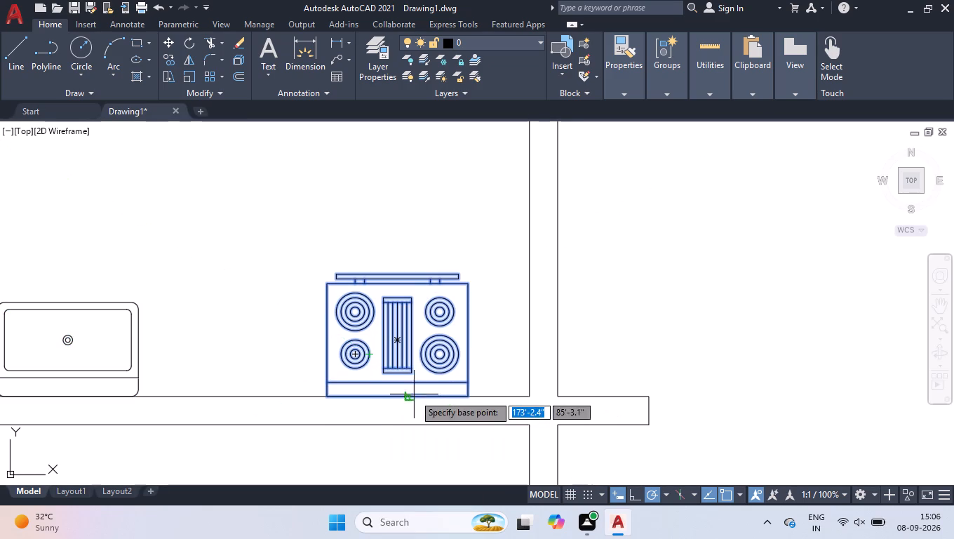
left_click(404, 394)
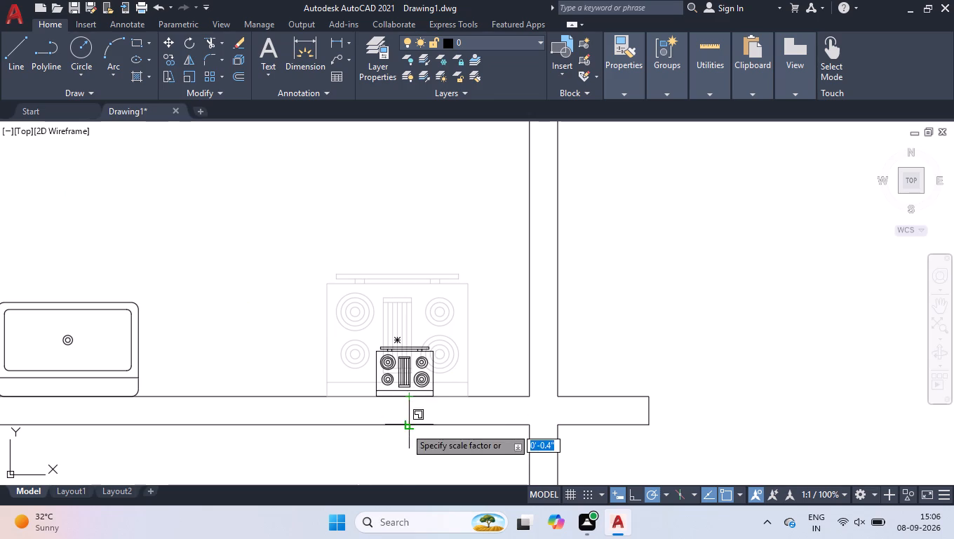
left_click(409, 451)
scroll(409, 431, "down", 2)
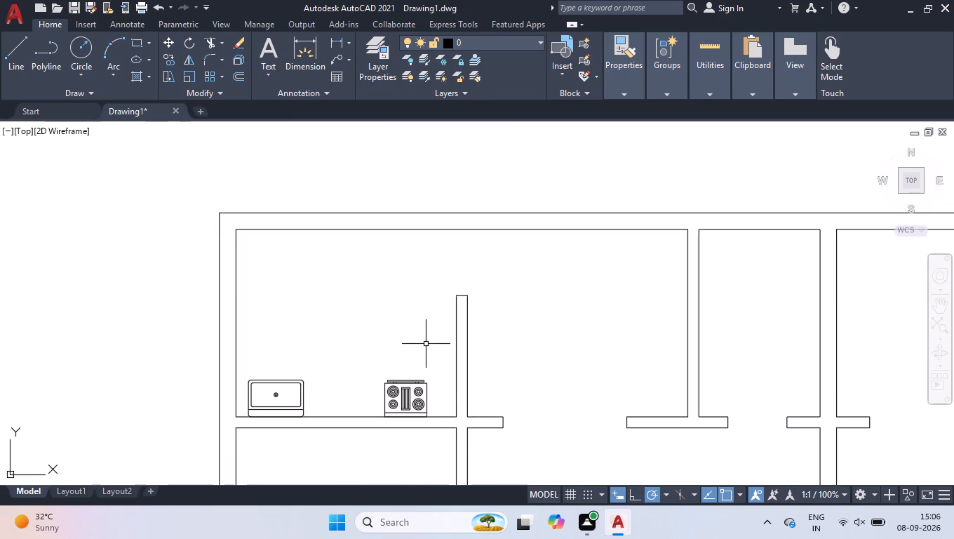
Draw a horizontal counter line in front of the sink and range-oven, from the outer wall to the partition.
key("l")
key("Return")
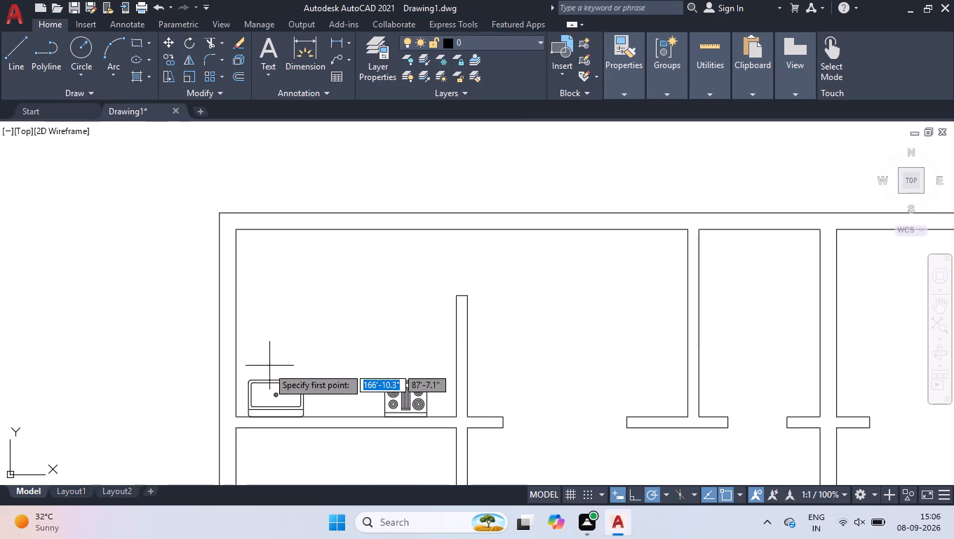
left_click(238, 373)
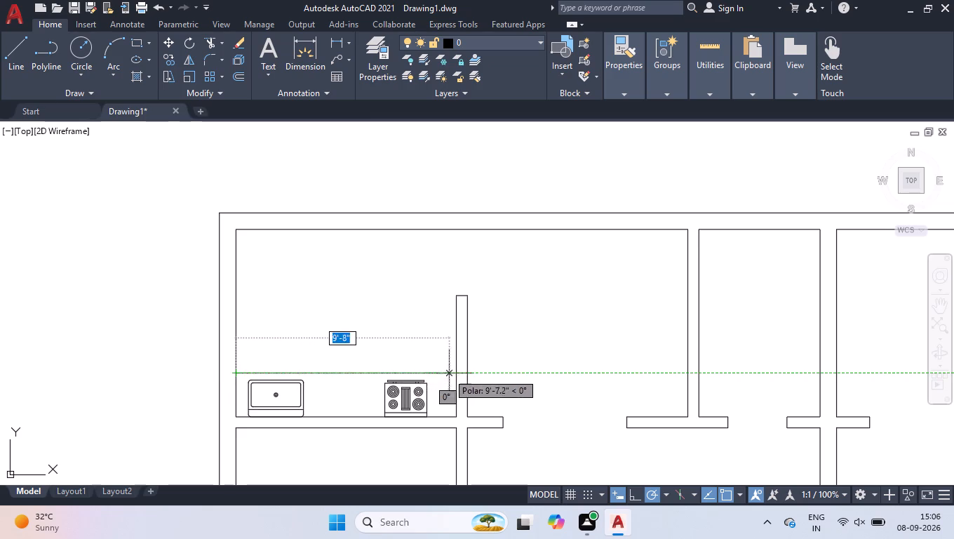
left_click(638, 495)
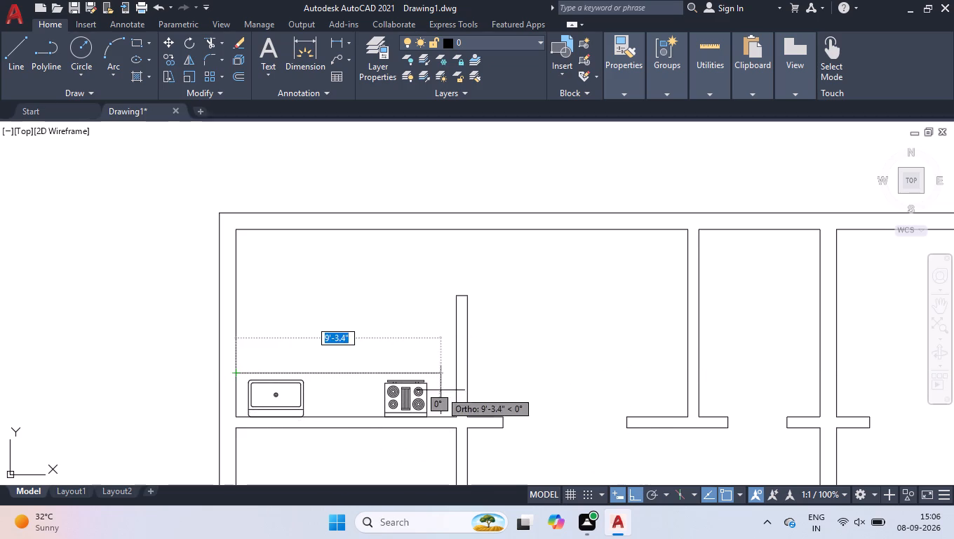
left_click(456, 375)
key("space")
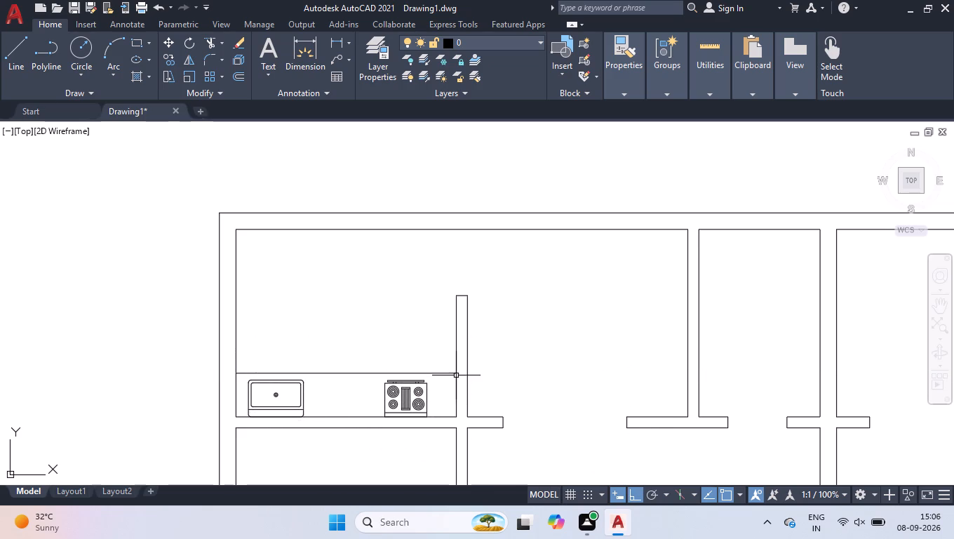
Move the dining set into the space between the kitchen partition and the adjacent room's wall, and clear the selection.
scroll(447, 339, "down", 2)
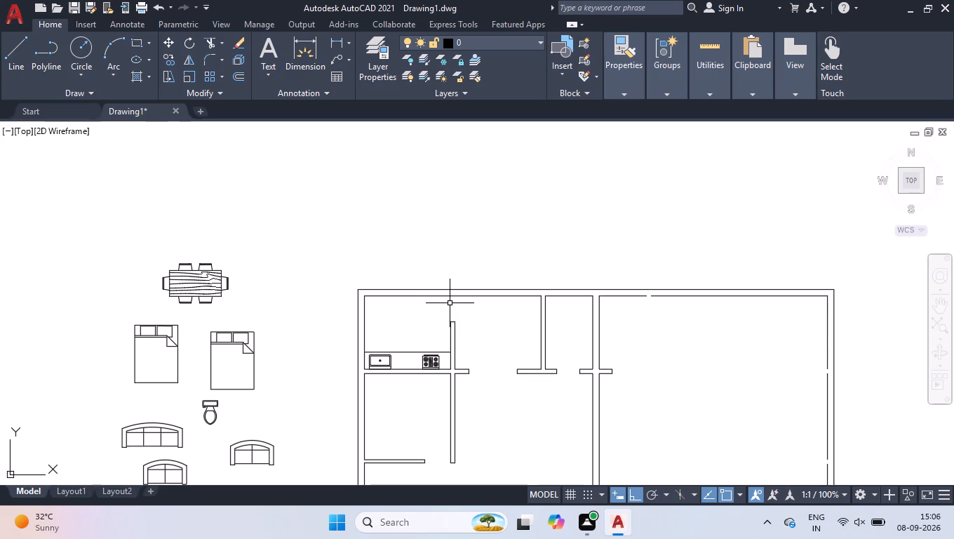
left_click(177, 279)
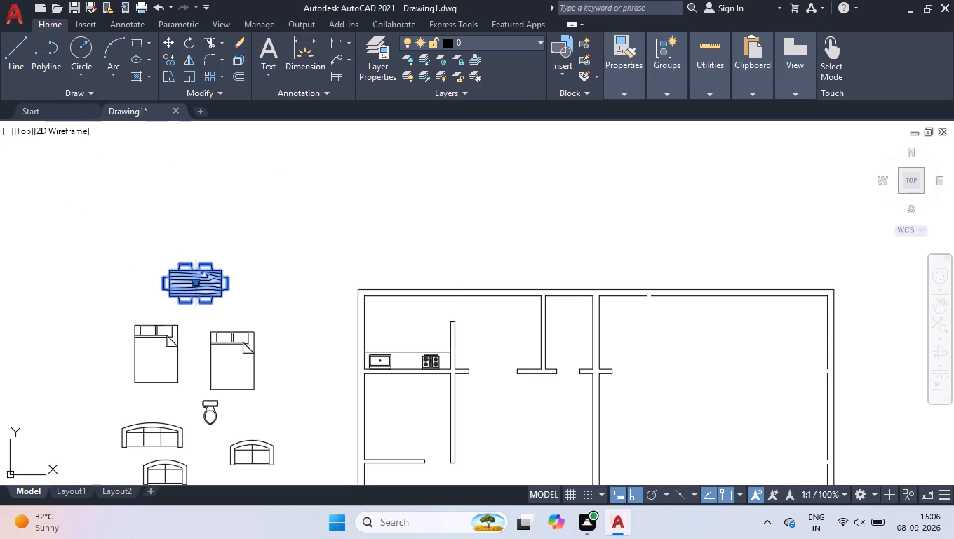
left_click(196, 284)
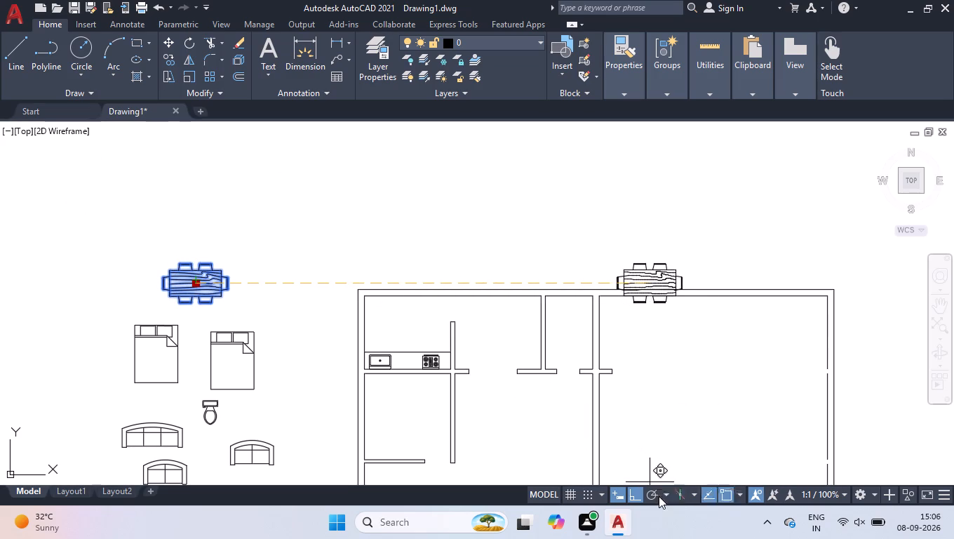
left_click(661, 500)
double_click(652, 495)
scroll(488, 361, "up", 4)
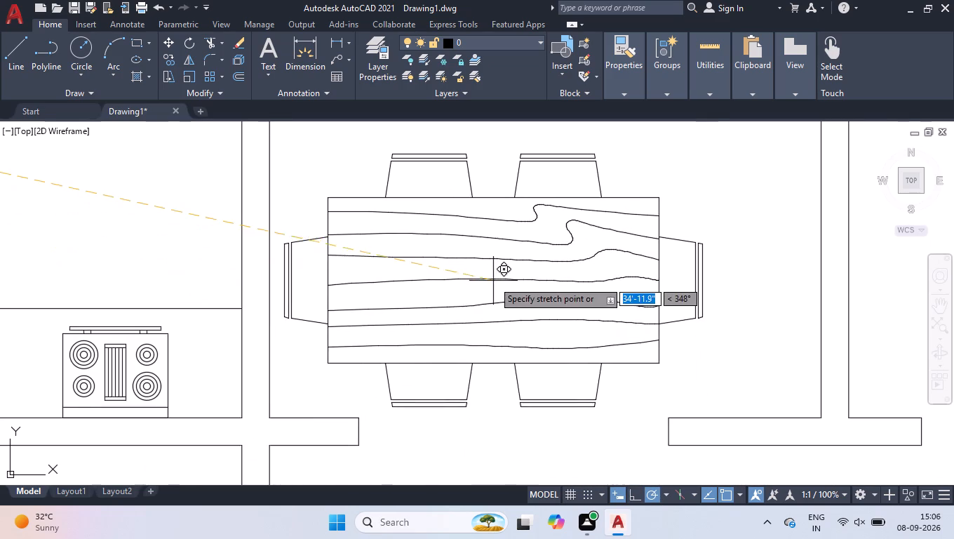
scroll(494, 279, "down", 3)
scroll(509, 215, "up", 1)
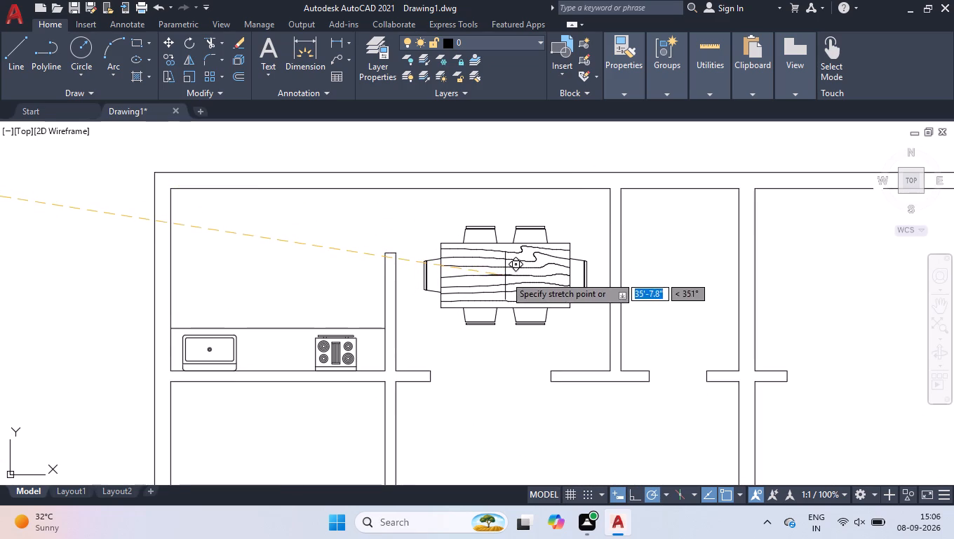
left_click(505, 276)
right_click(443, 159)
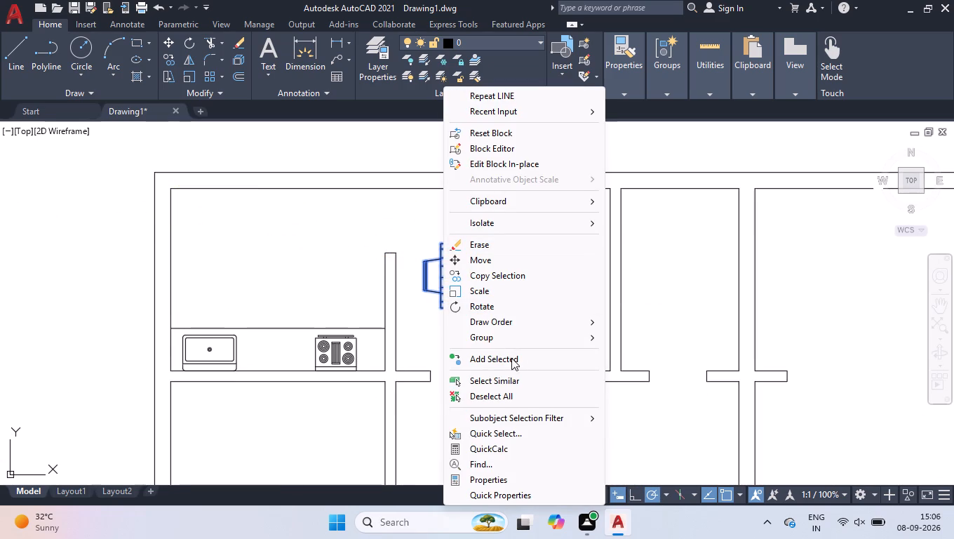
left_click(514, 399)
Scale the dining set down to about two-thirds of its size from the midpoint of the table's lower edge.
scroll(439, 291, "down", 4)
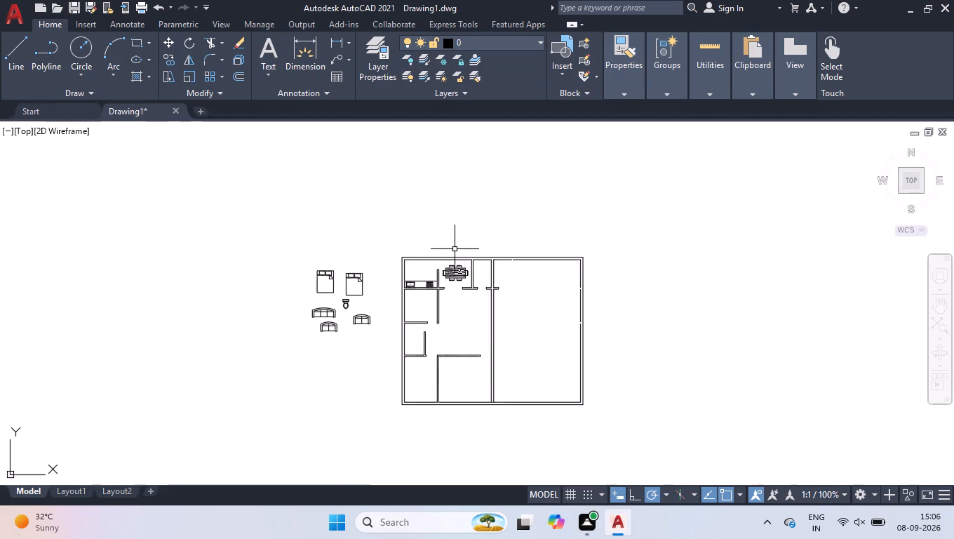
scroll(469, 290, "up", 5)
left_click(441, 245)
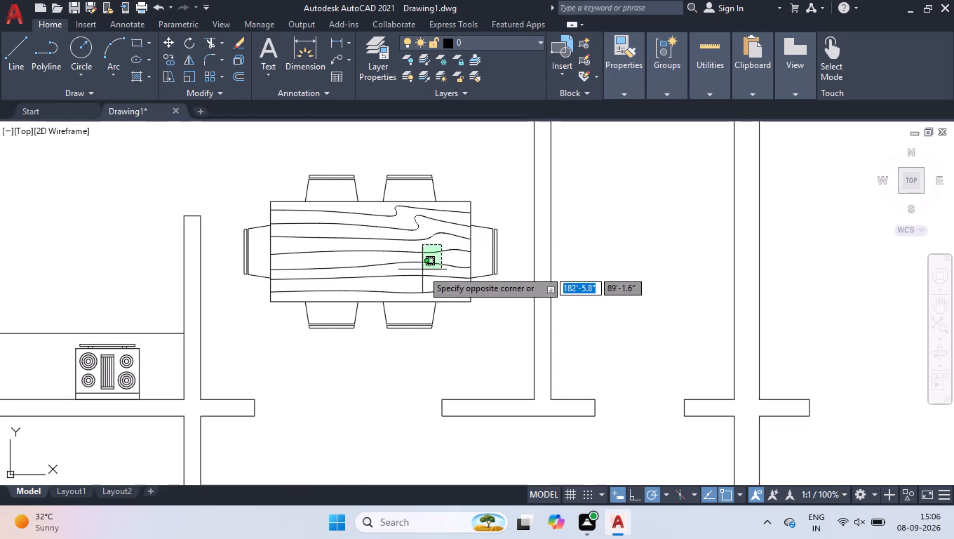
left_click(422, 270)
key("s")
key("c")
key("a")
key("l")
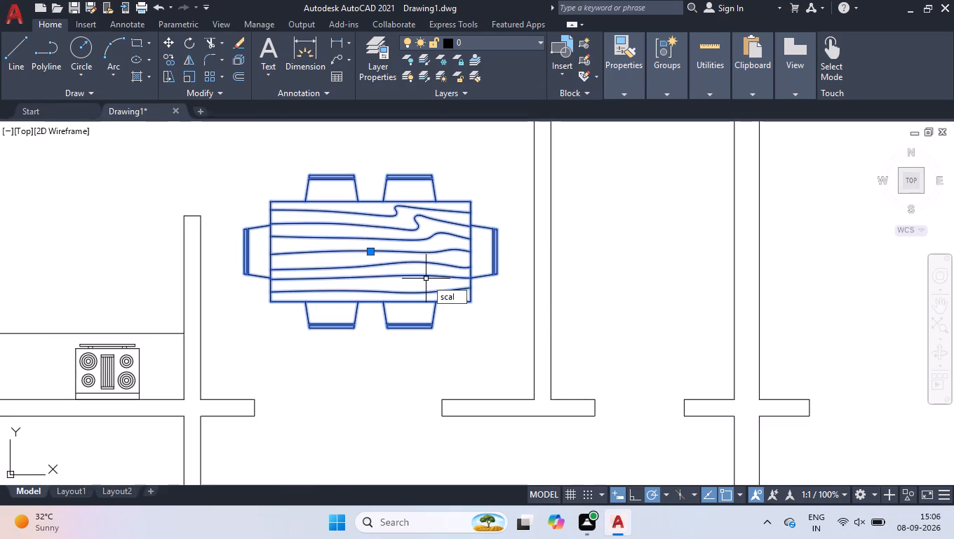
key("Return")
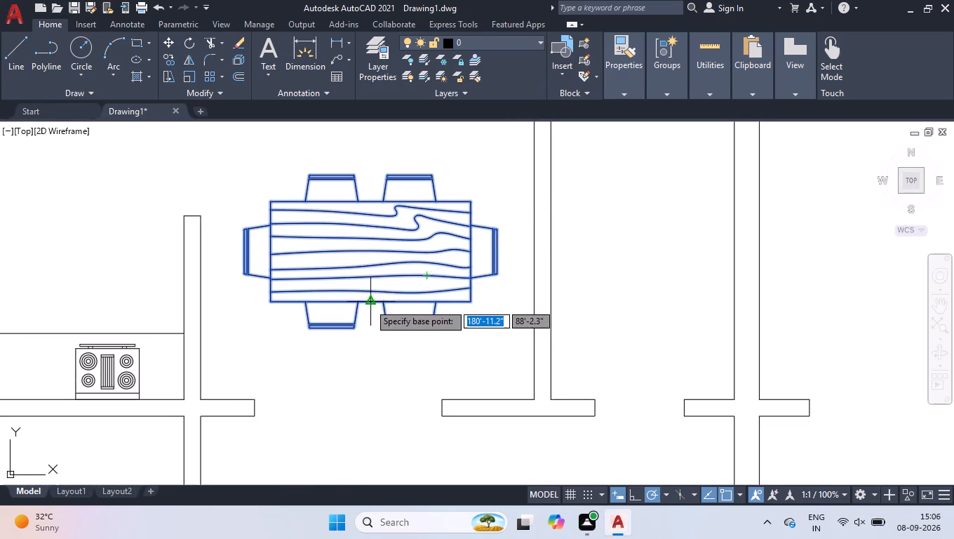
left_click(368, 303)
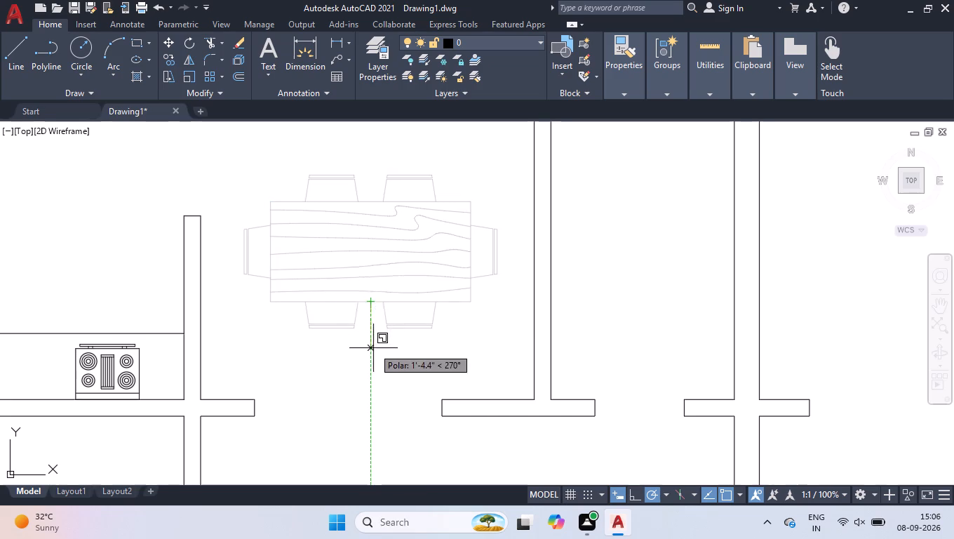
left_click(372, 386)
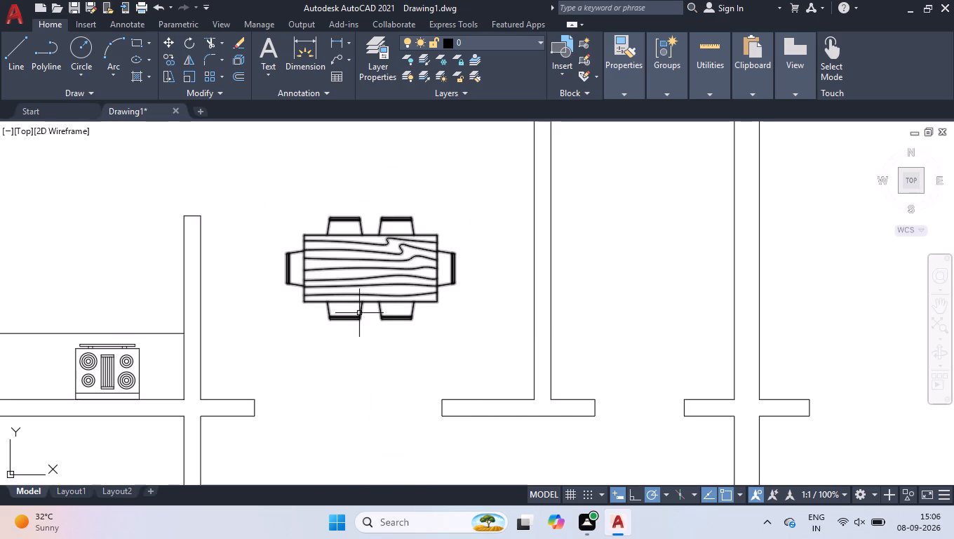
Move the dining set straight up by about 1'-5" within the dining space and clear the selection.
left_click(359, 318)
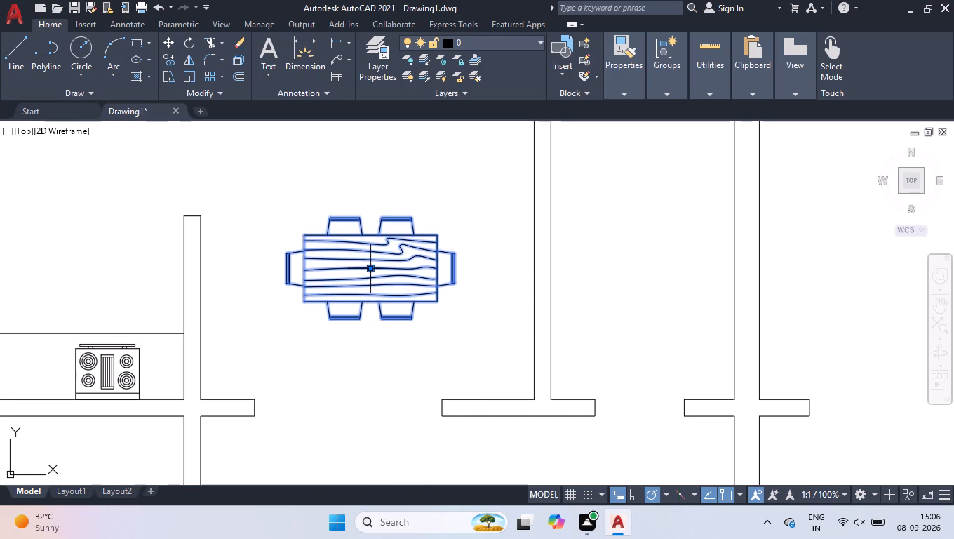
left_click(371, 269)
scroll(365, 251, "down", 2)
scroll(370, 233, "up", 2)
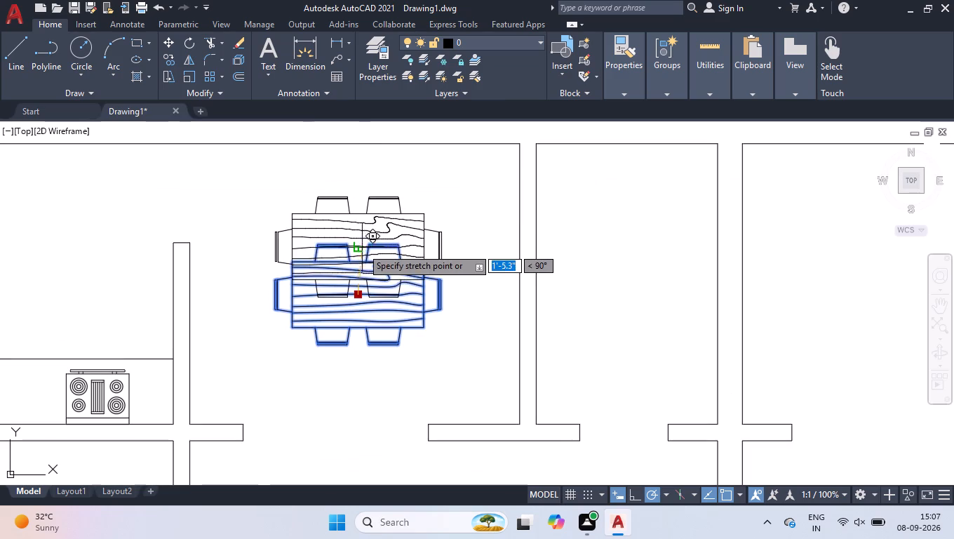
left_click(362, 248)
right_click(370, 330)
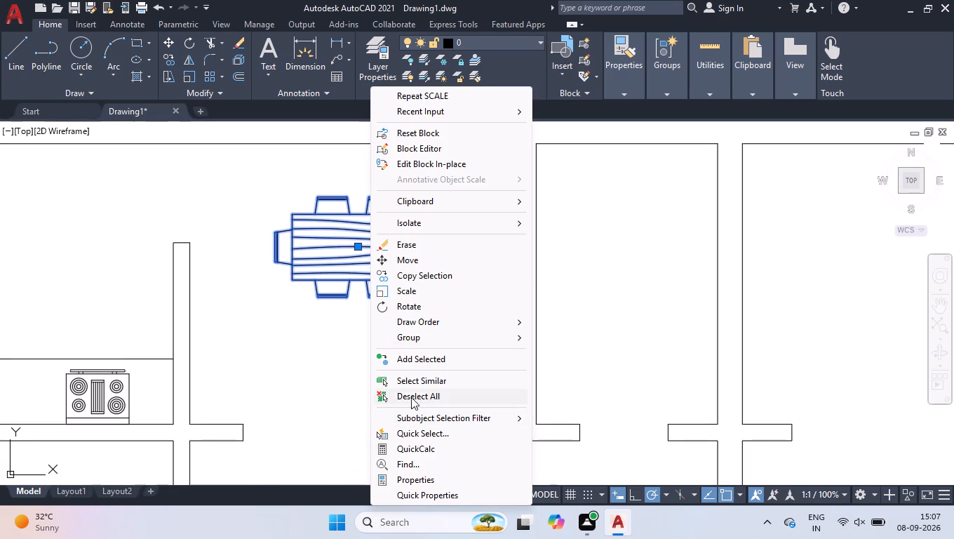
left_click(411, 396)
Rotate the leftmost bed outside the plan 90° counterclockwise about the middle of its head edge.
scroll(448, 254, "down", 4)
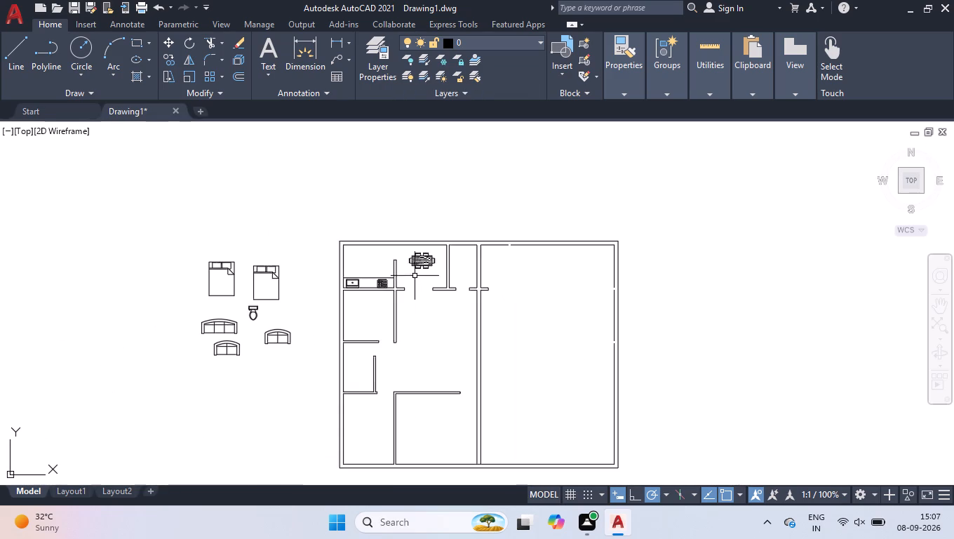
scroll(248, 312, "up", 2)
left_click_drag(222, 234, 213, 240)
left_click(172, 265)
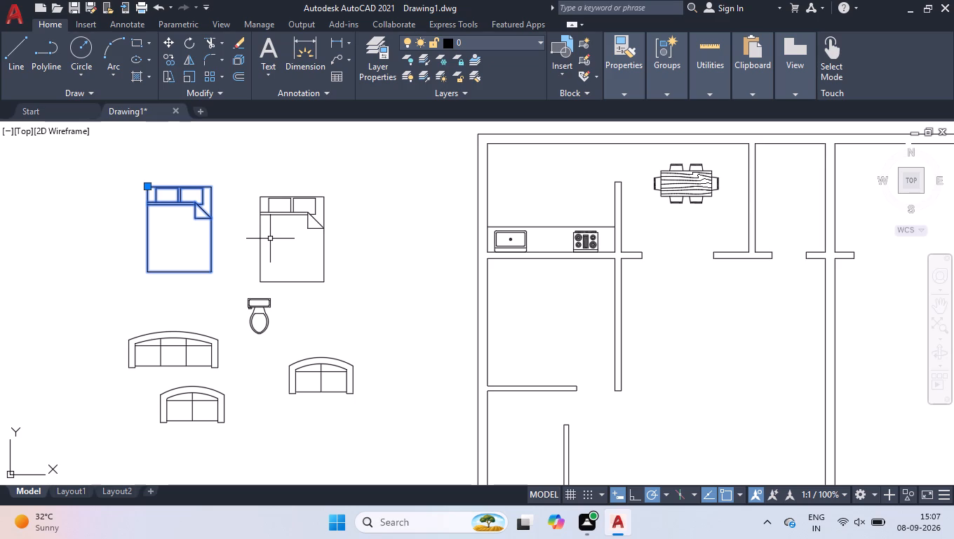
type("ro")
key("Return")
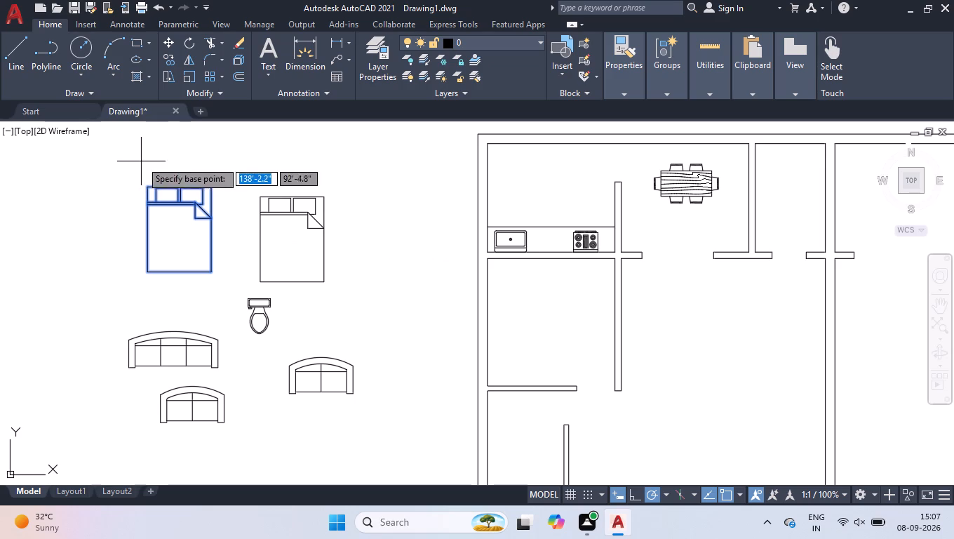
left_click(181, 182)
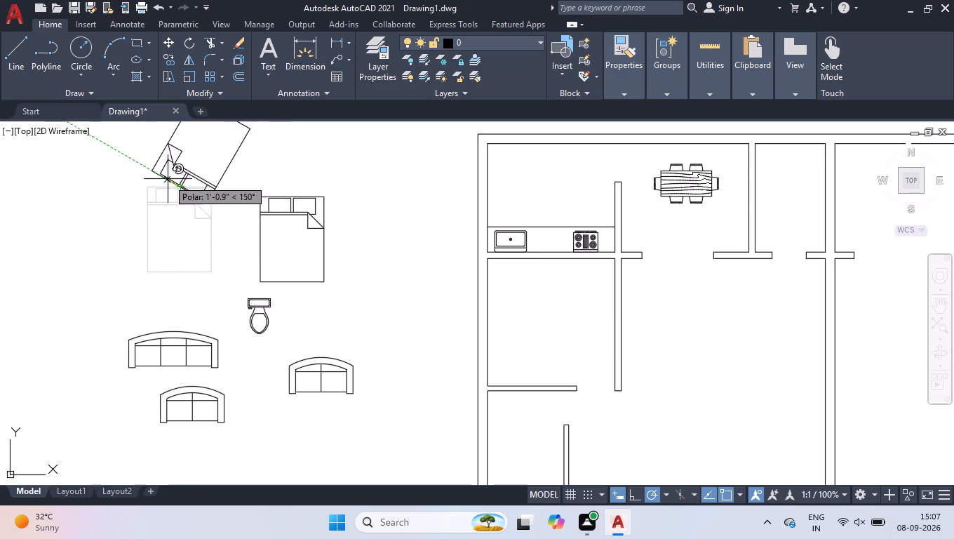
left_click(180, 162)
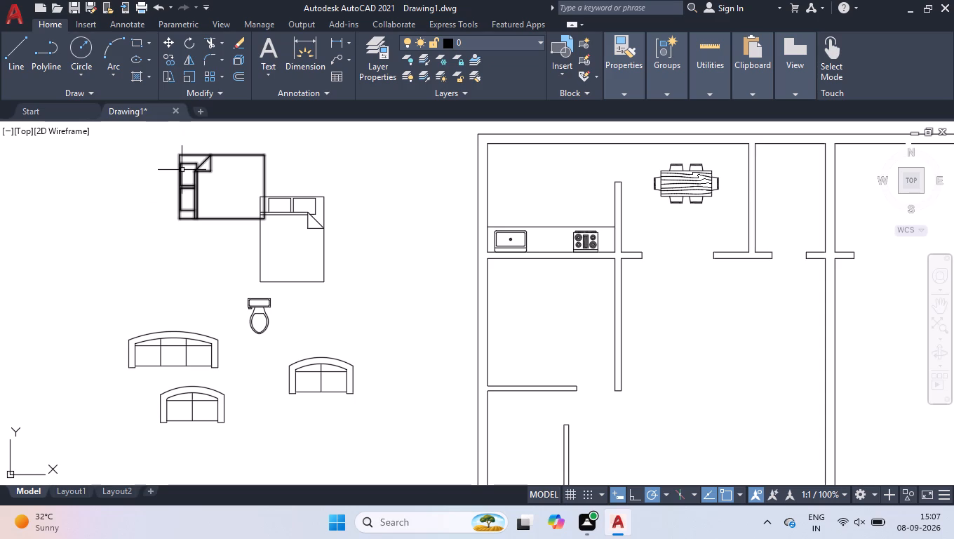
Move the rotated bed into the room below the kitchen, with its head flush against the outer wall's inner face.
left_click(182, 170)
left_click(180, 221)
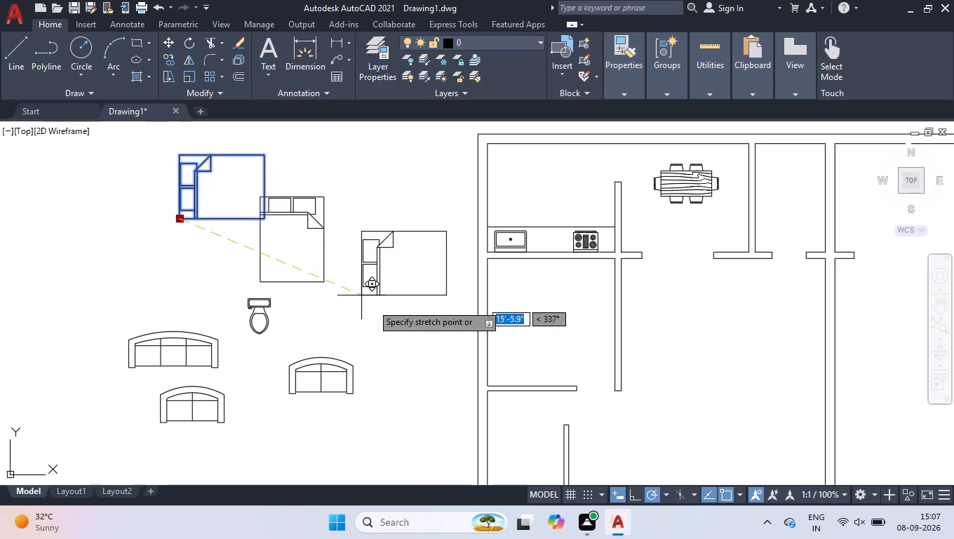
scroll(506, 382, "up", 2)
left_click(465, 272)
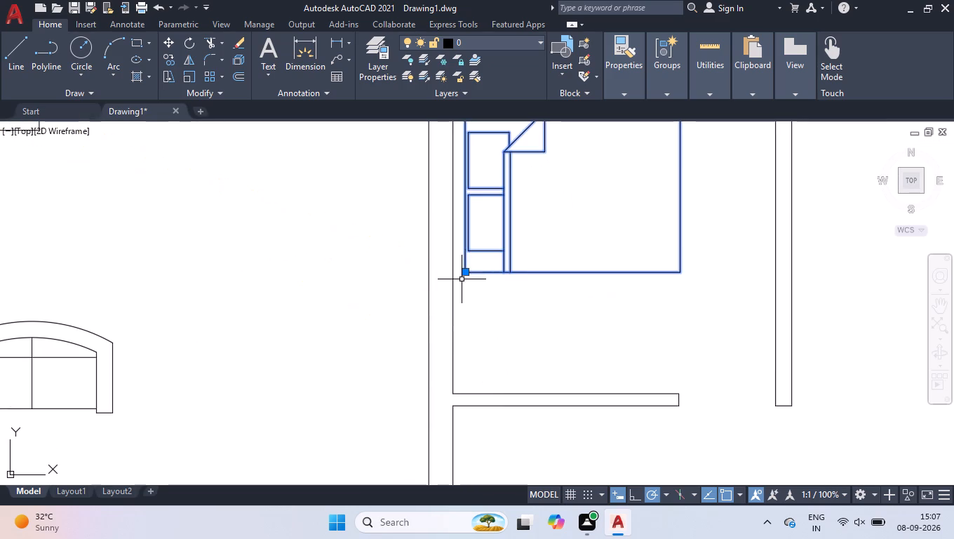
scroll(459, 257, "up", 3)
left_click(467, 321)
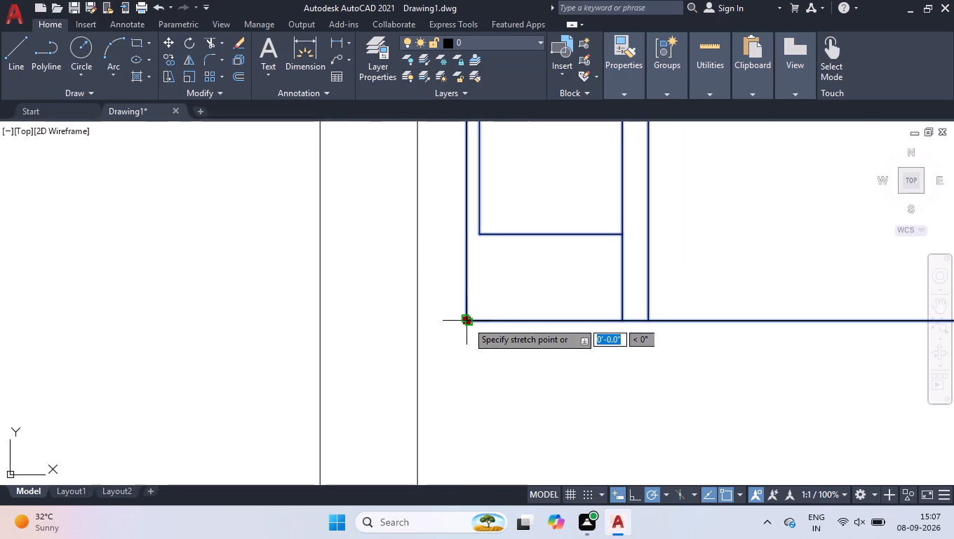
left_click(420, 319)
Copy the bed straight down about 22'-11" into the lower-left bedroom, with Ortho mode turned on.
scroll(428, 302, "down", 6)
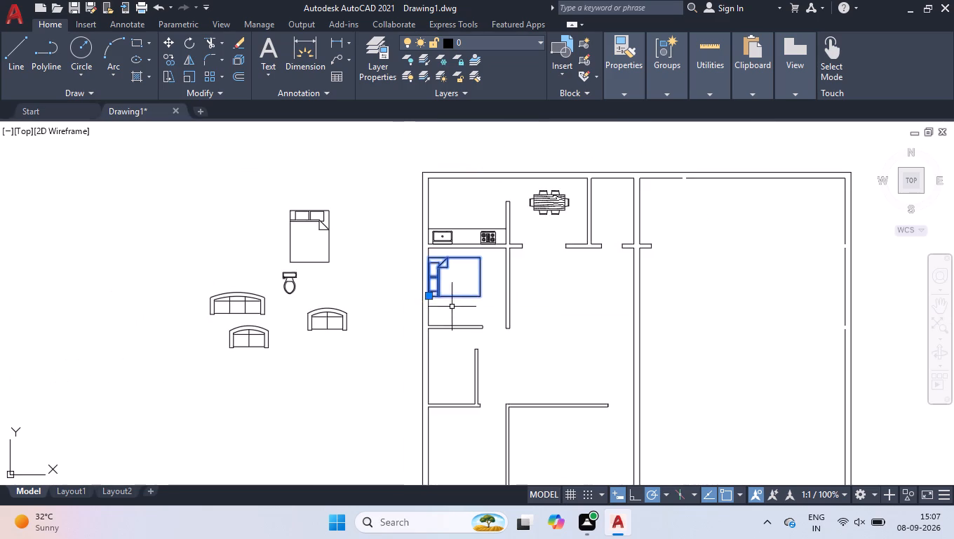
scroll(452, 307, "down", 2)
scroll(459, 350, "up", 1)
type("cop")
key("Return")
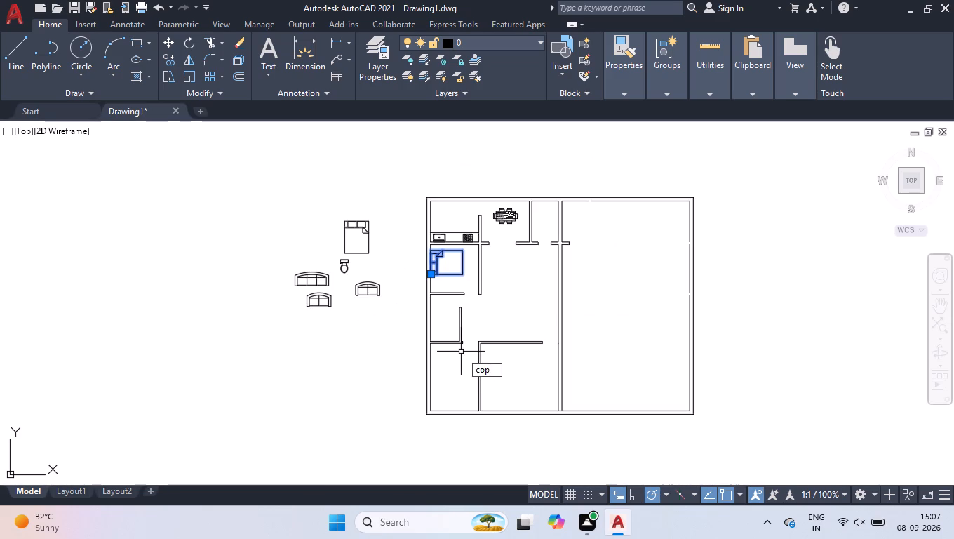
left_click(434, 274)
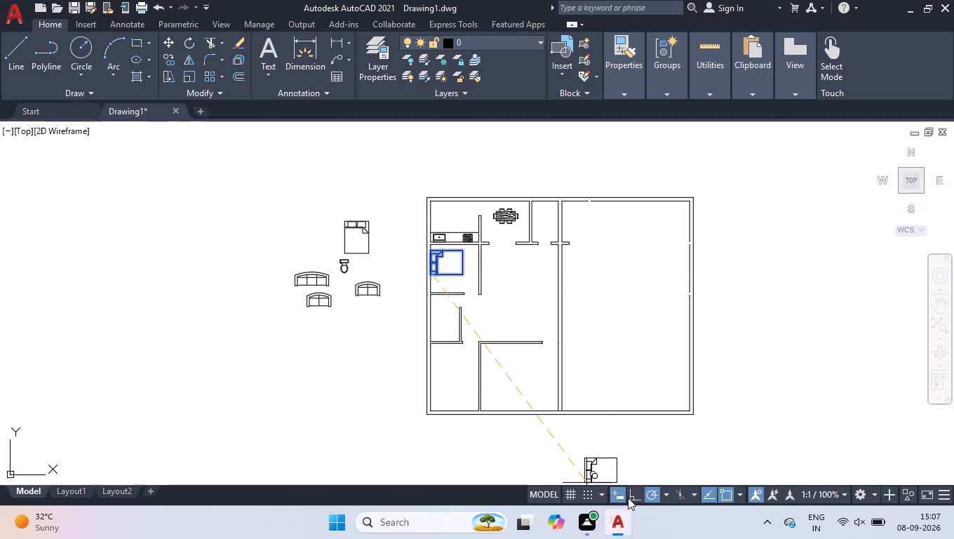
left_click(631, 496)
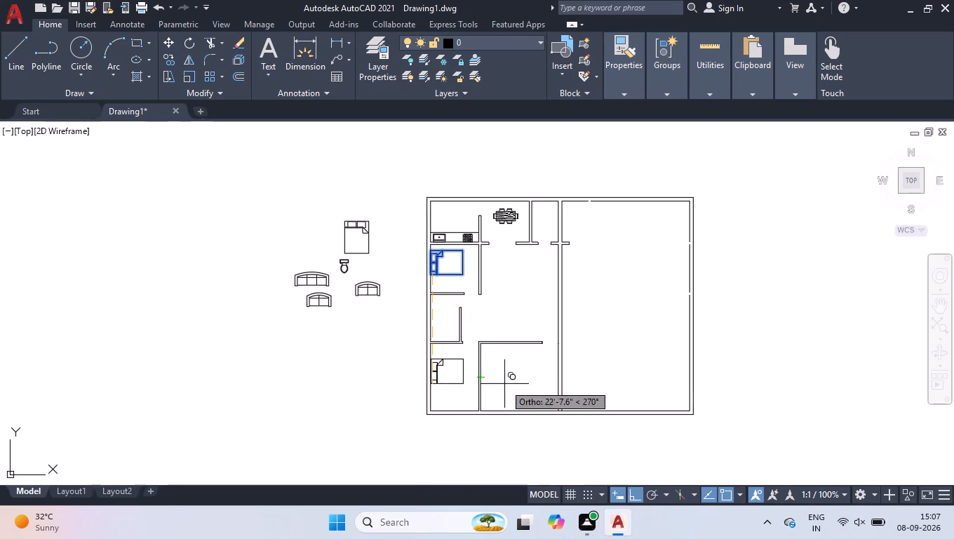
left_click(519, 385)
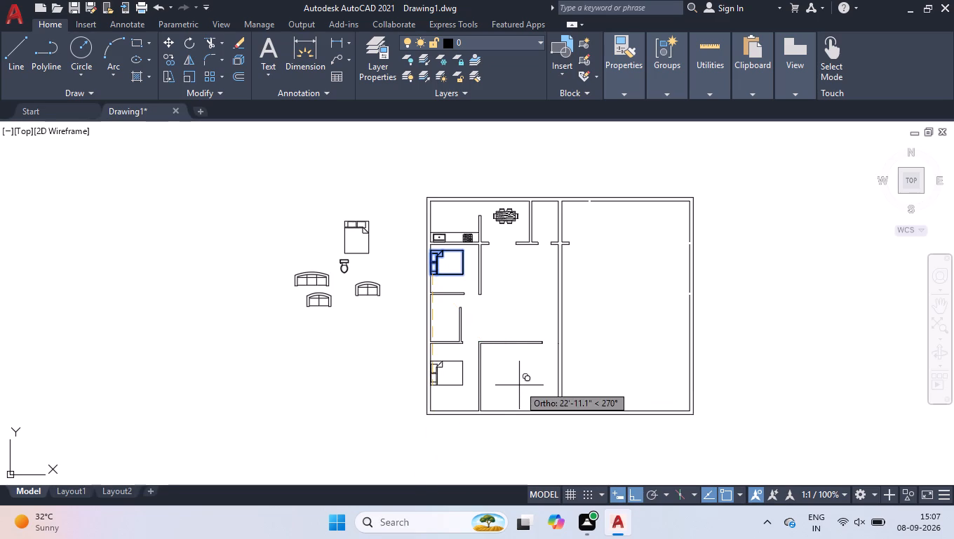
key("space")
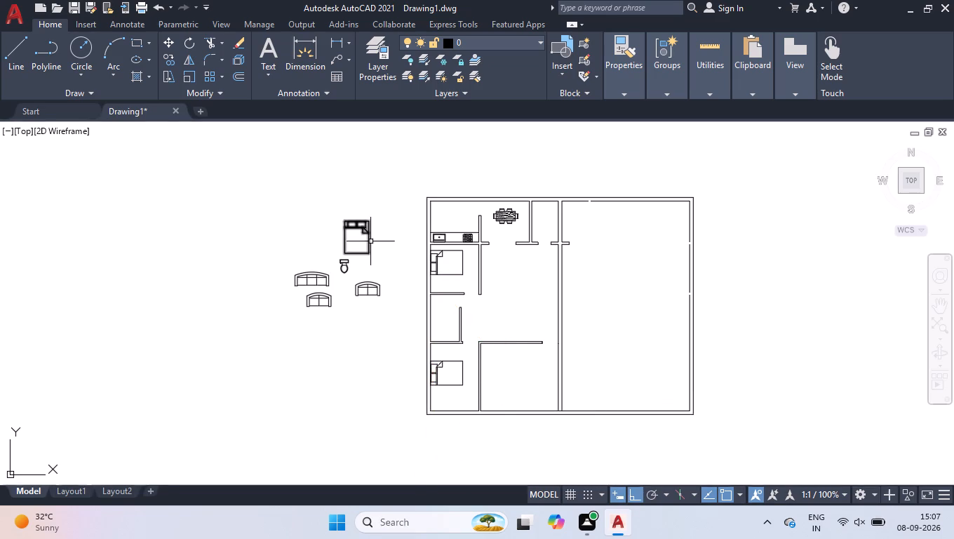
Delete the spare bed left outside the floor plan.
left_click(370, 241)
key("Delete")
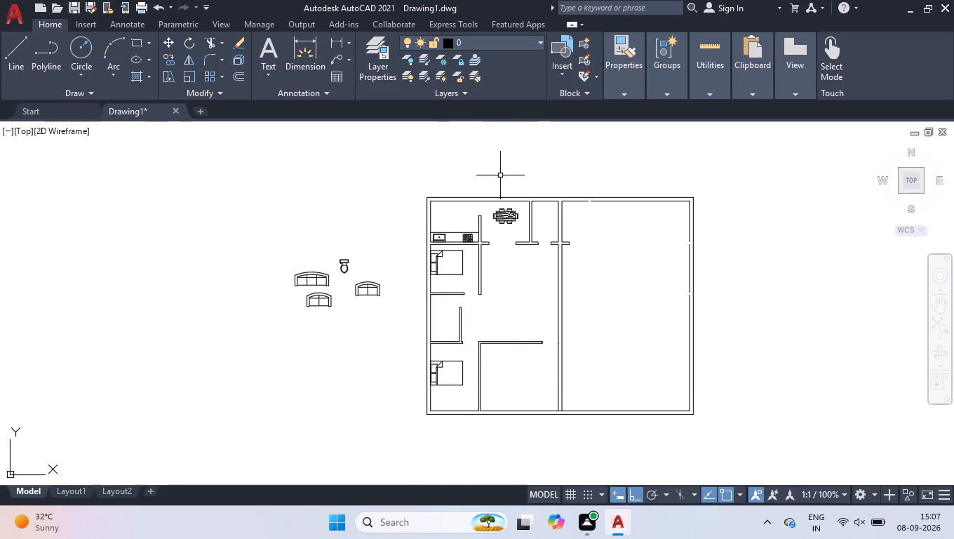
Rotate the toilet block 180° about the middle of its tank's back edge.
scroll(341, 267, "up", 1)
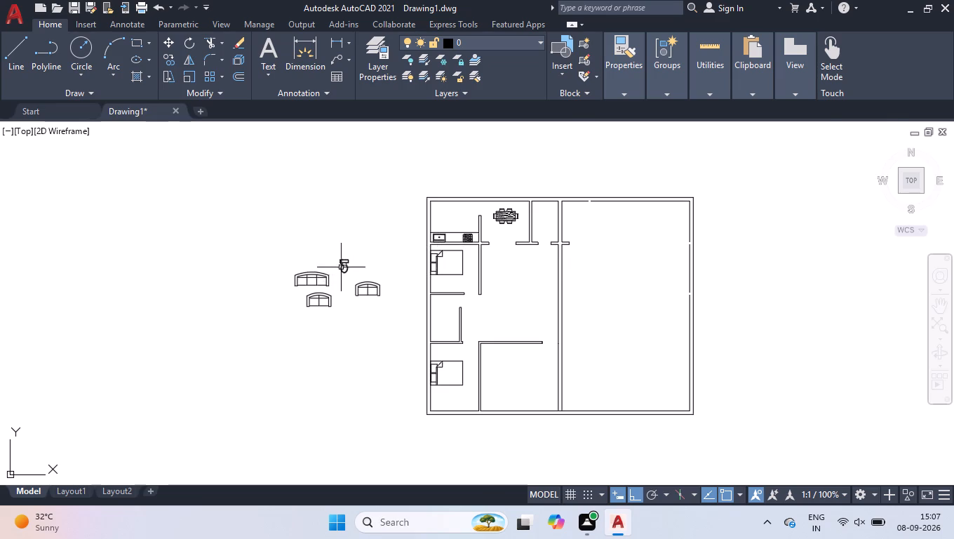
scroll(341, 267, "up", 2)
left_click(379, 224)
left_click(332, 258)
type("ro")
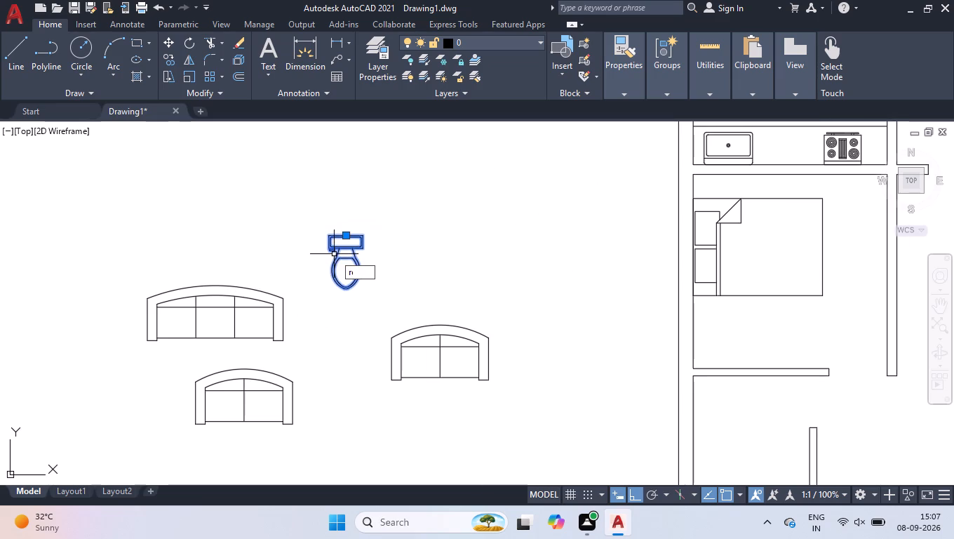
key("Return")
left_click(343, 232)
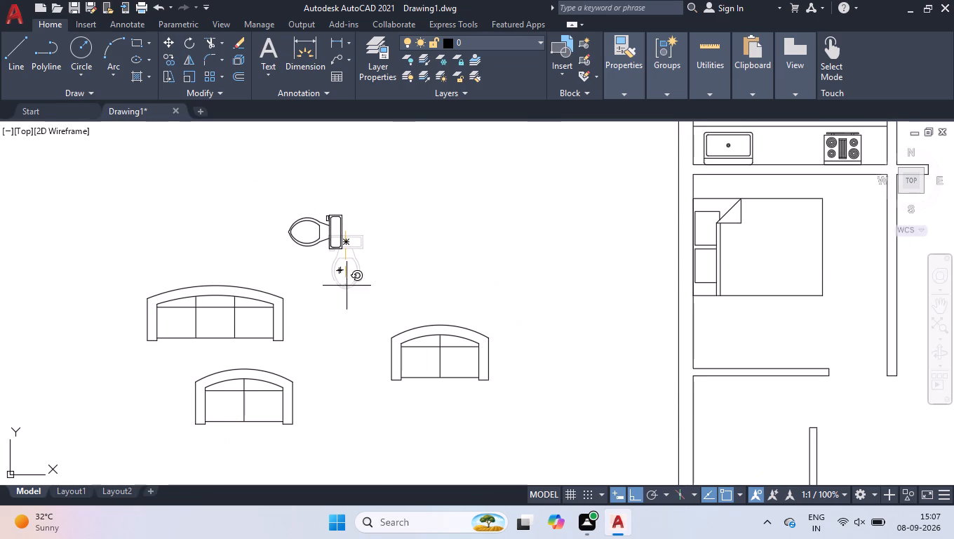
left_click(306, 259)
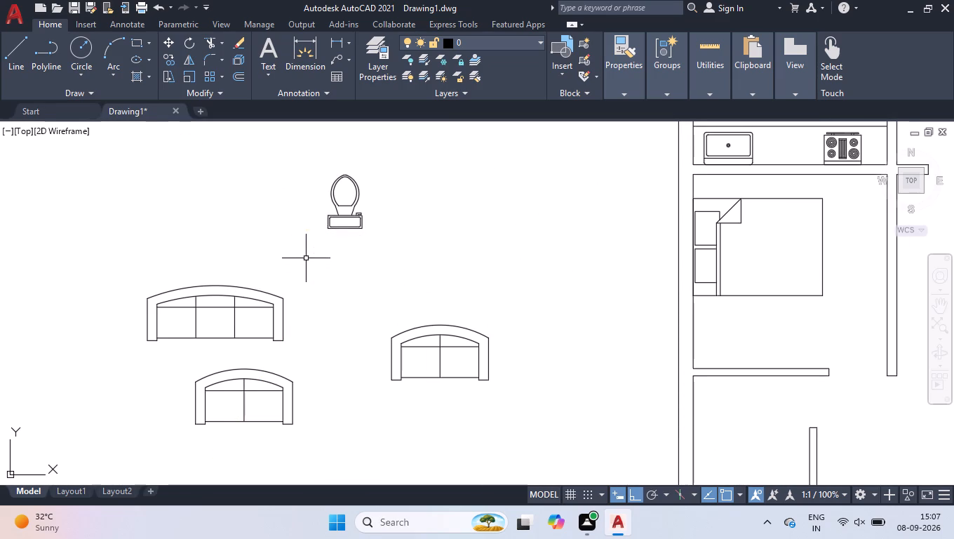
Move the toilet to the midpoint of the lower wall of the small room between the bedrooms, using polar tracking, and clear the selection.
left_click(335, 222)
left_click(331, 241)
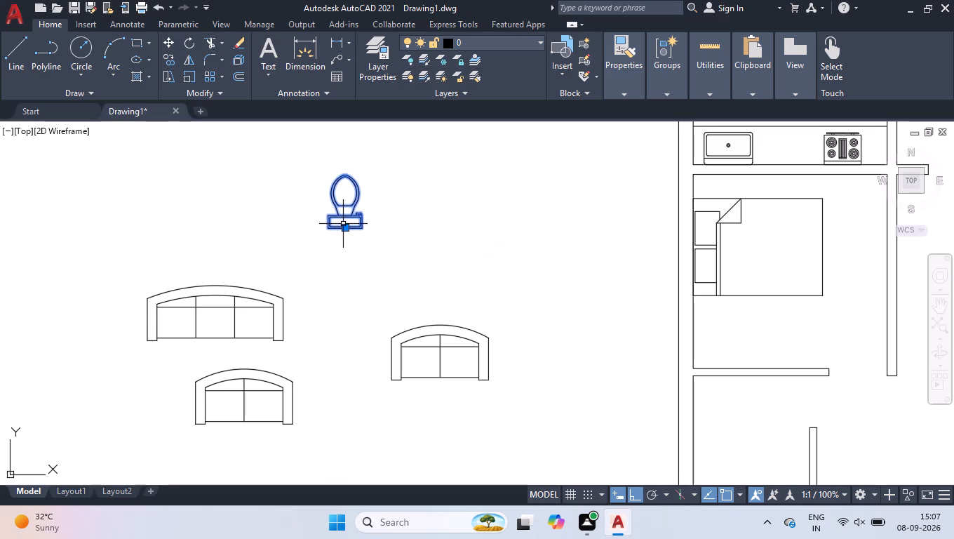
left_click(348, 233)
left_click(347, 239)
left_click(343, 227)
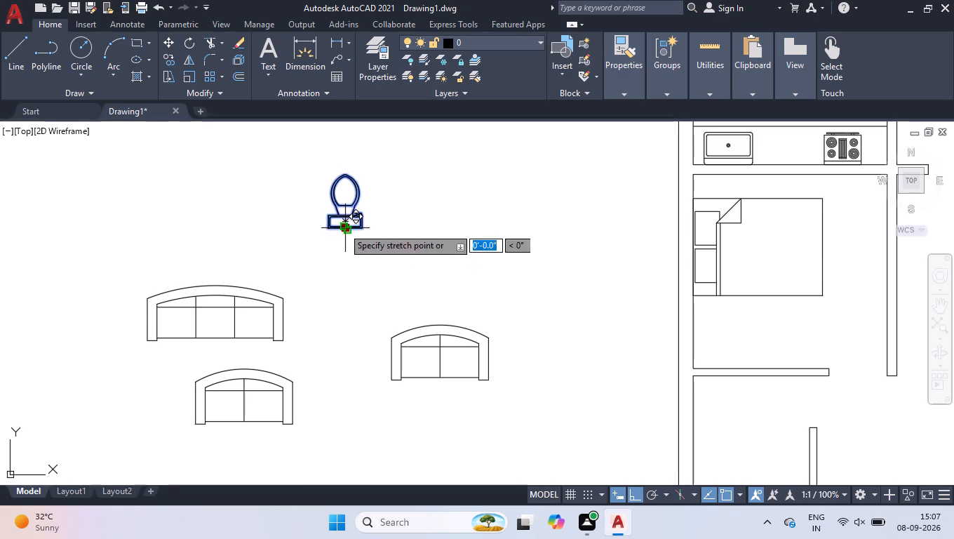
scroll(397, 252, "down", 2)
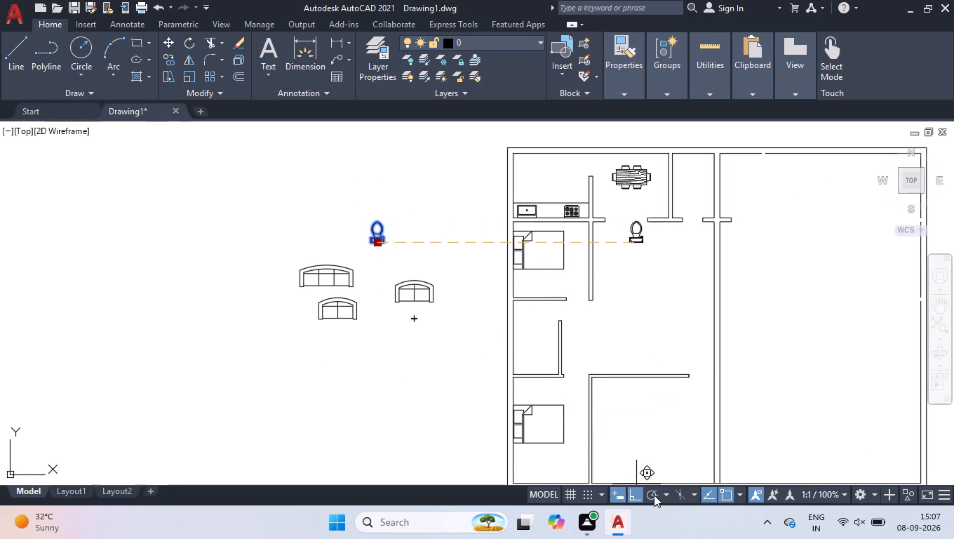
left_click(654, 495)
scroll(534, 375, "up", 2)
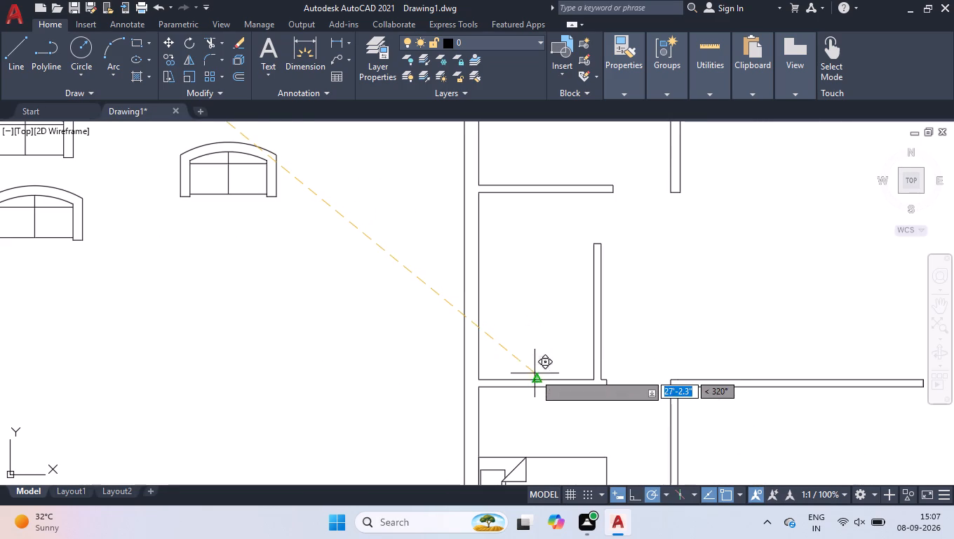
left_click(535, 373)
right_click(391, 276)
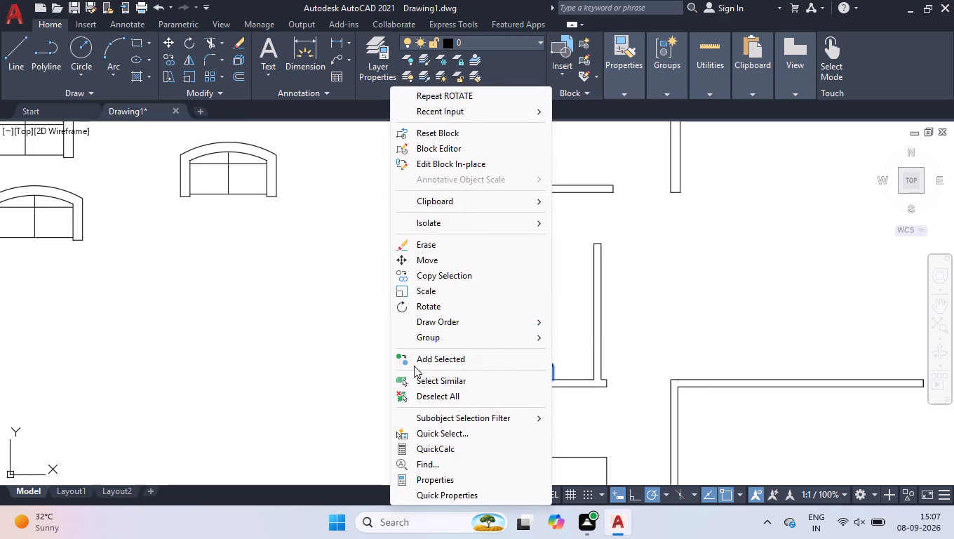
left_click(417, 393)
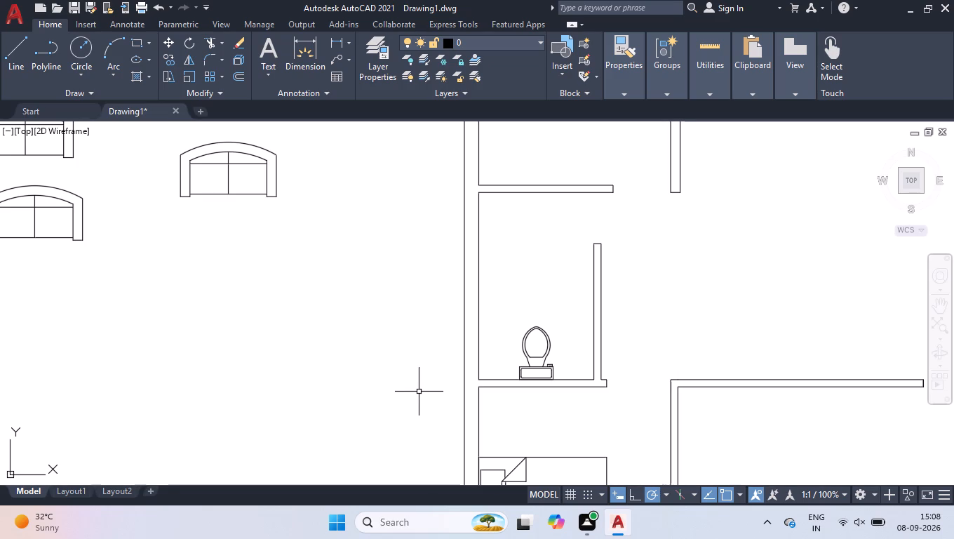
Rotate the three-seat sofa outside the plan 90° counterclockwise about the middle of its curved back.
left_click_drag(37, 53, 11, 55)
scroll(330, 335, "down", 1)
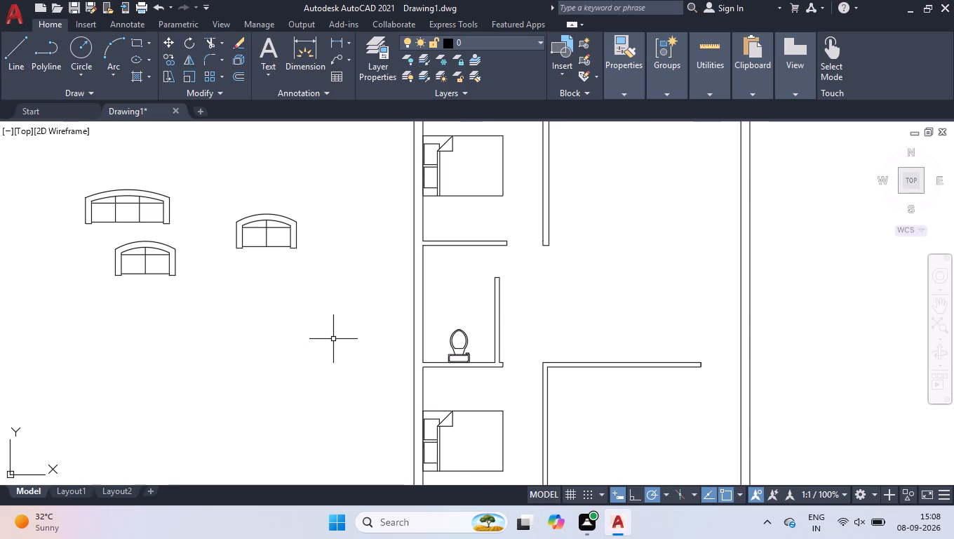
scroll(335, 353, "down", 1)
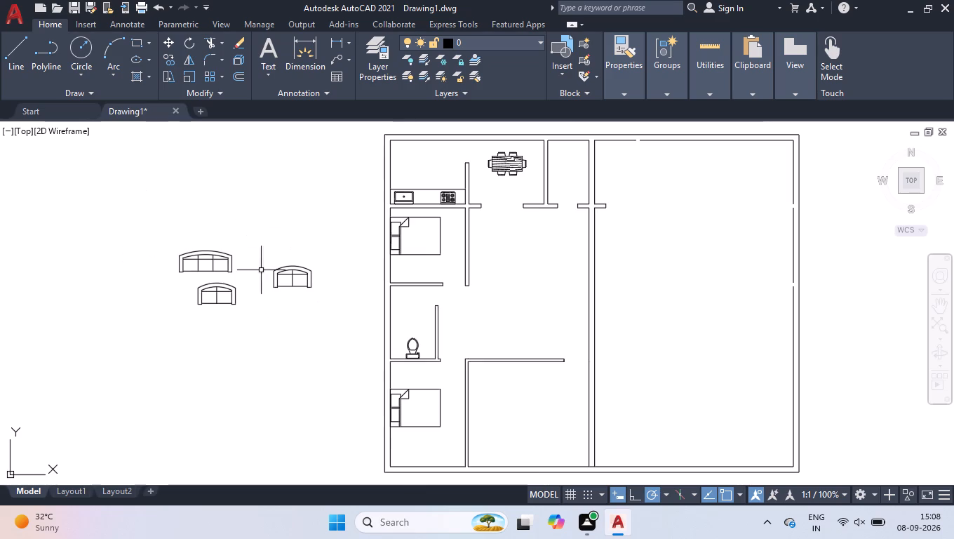
left_click(224, 253)
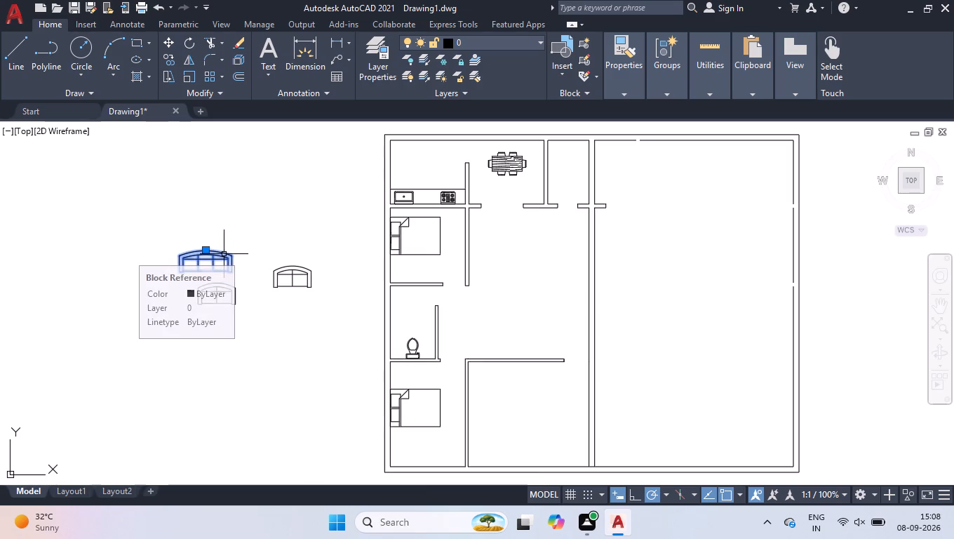
type("ro")
key("Return")
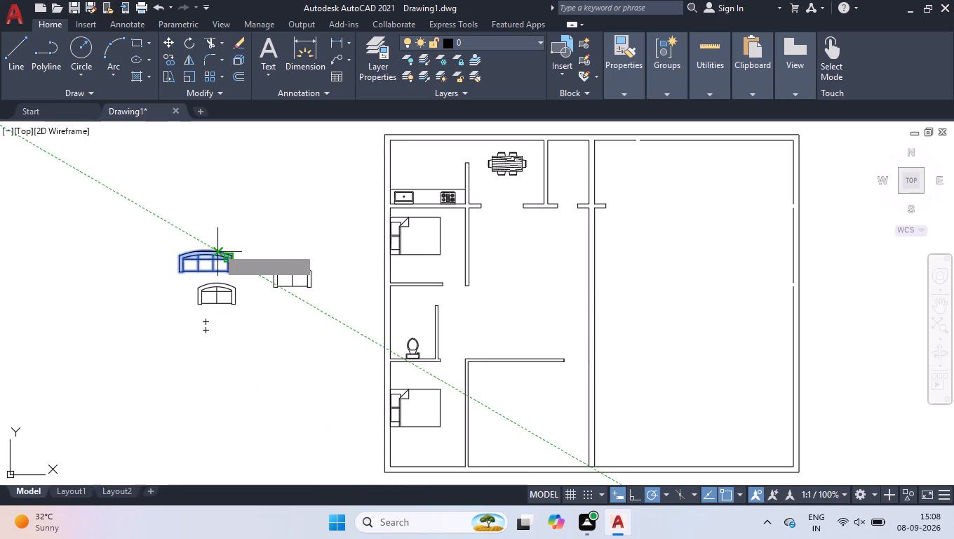
left_click(203, 249)
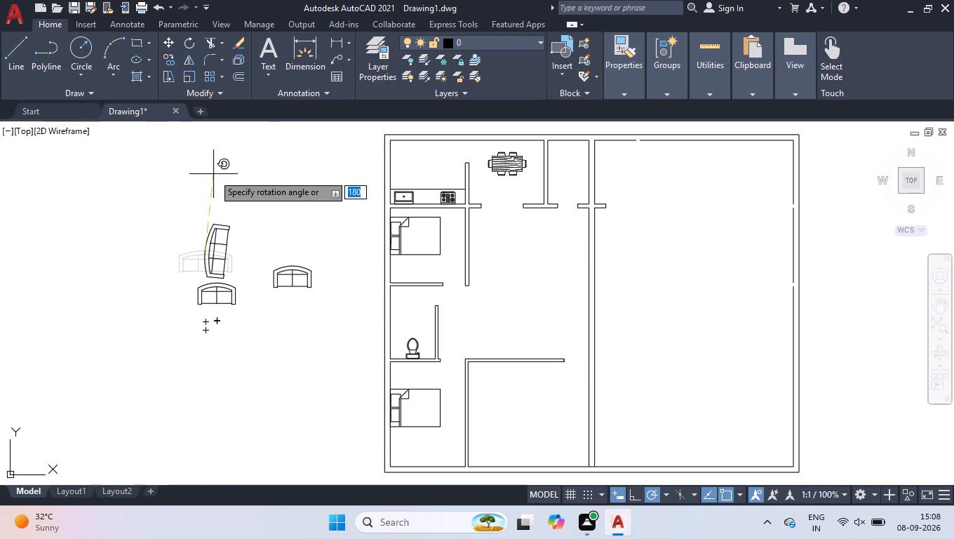
left_click(205, 161)
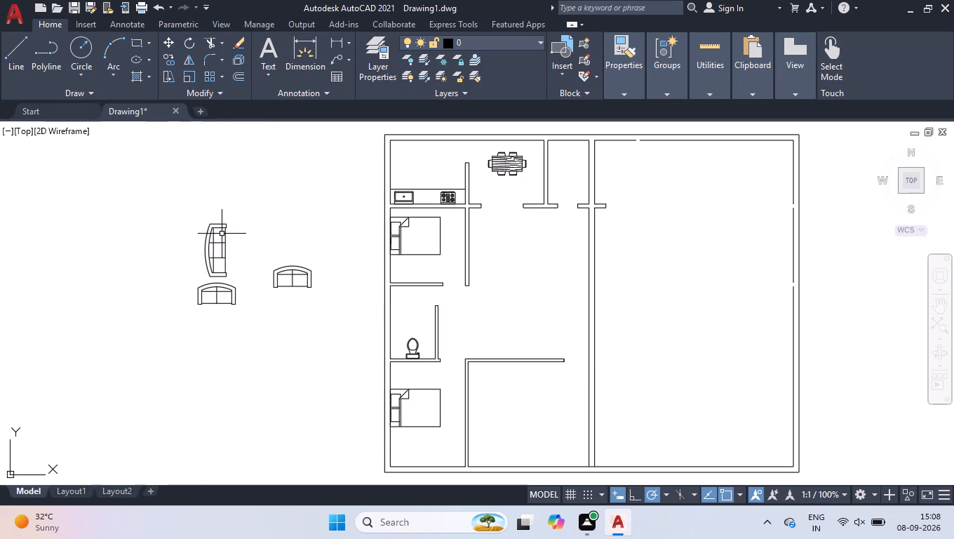
Move the rotated three-seat sofa about 36'-11" into the central living room, beside the upper bedroom's partition, with its back facing that wall.
left_click(222, 234)
left_click(206, 249)
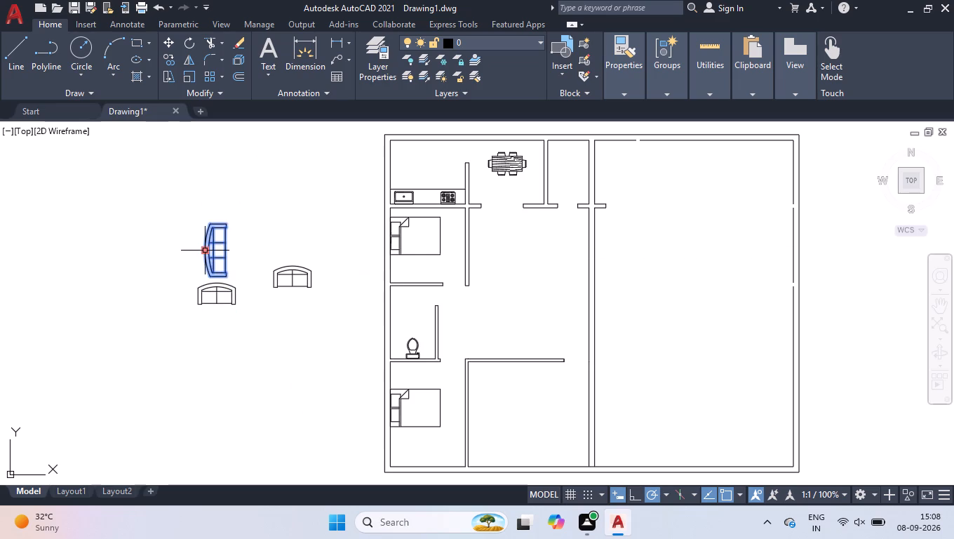
left_click(206, 249)
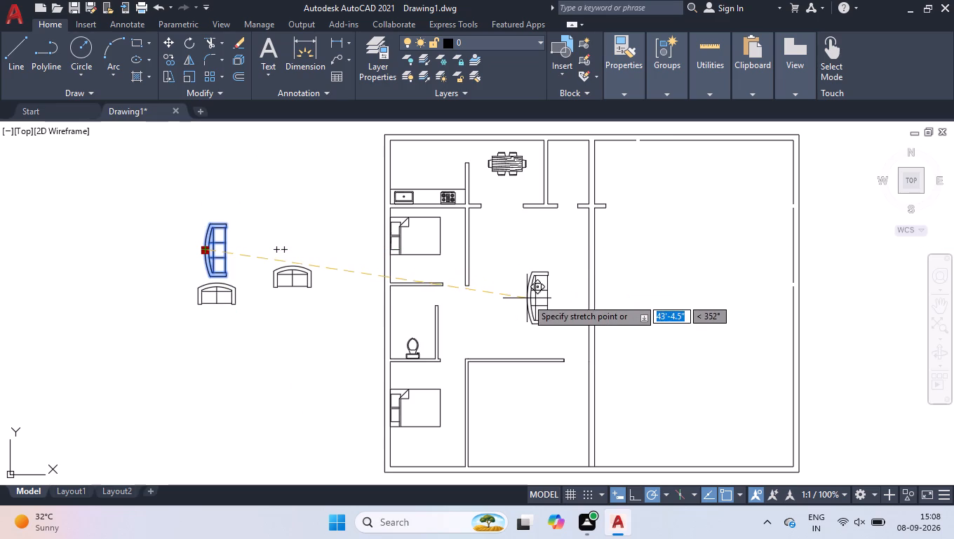
scroll(527, 298, "up", 1)
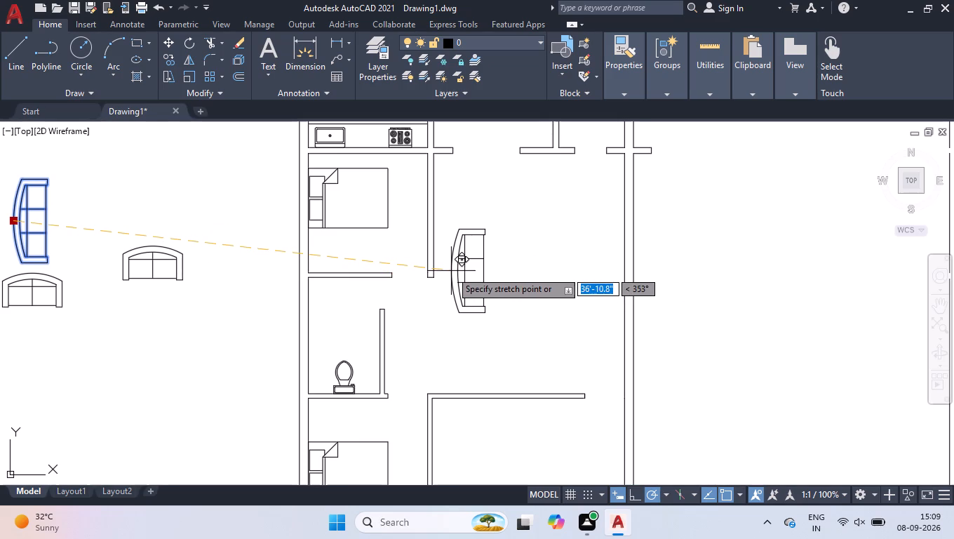
left_click(451, 271)
Move the nearer two-seat sofa into the living room, above and to the right of the three-seat sofa, and clear the selection.
scroll(456, 284, "down", 1)
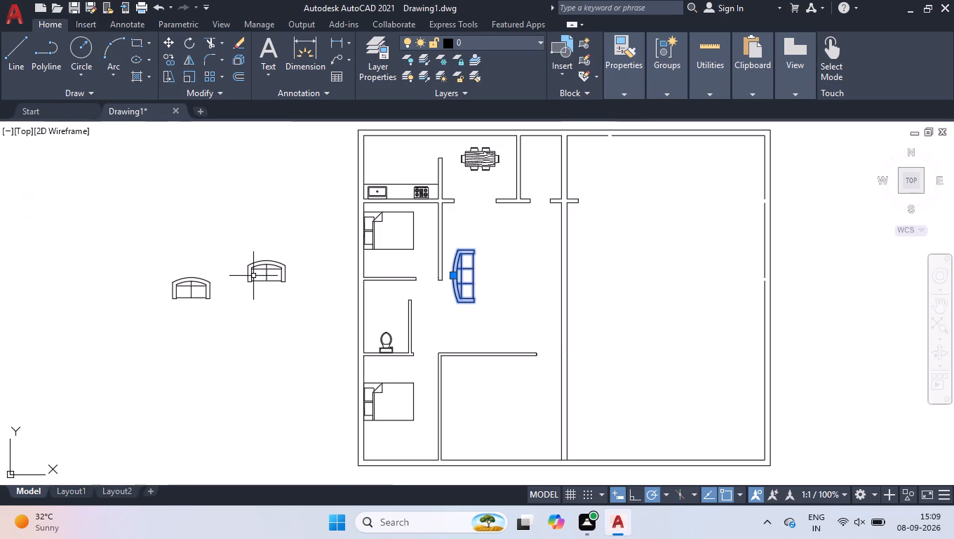
left_click(255, 272)
left_click(255, 252)
left_click(267, 260)
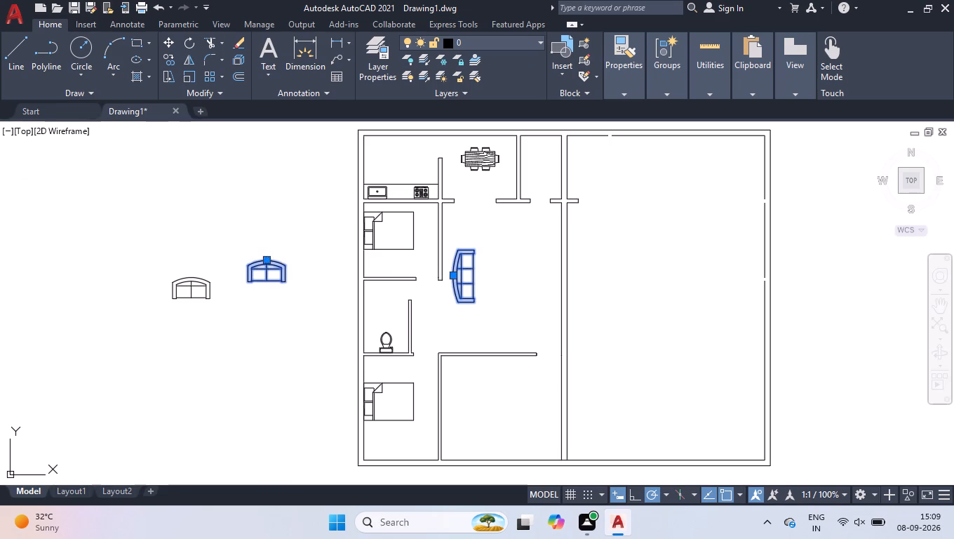
scroll(507, 227, "up", 2)
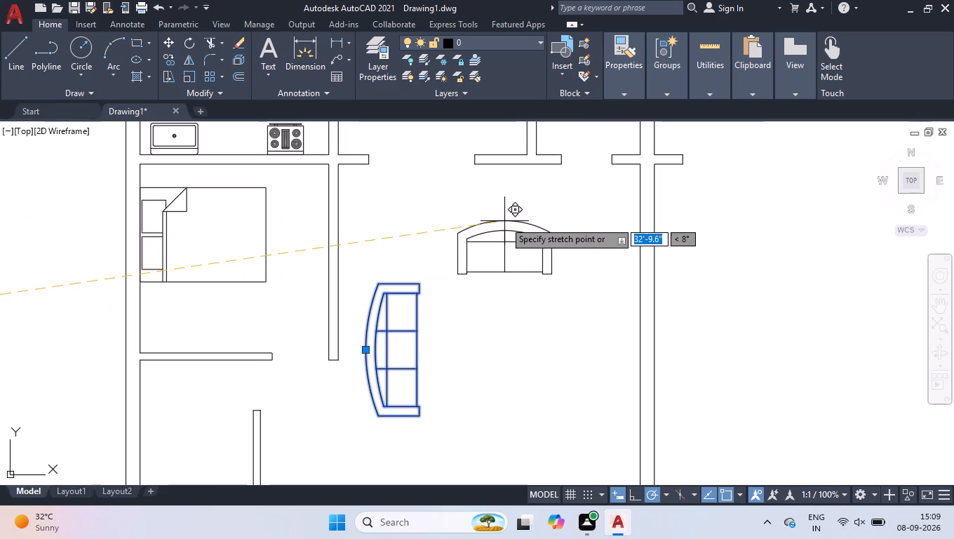
left_click(497, 211)
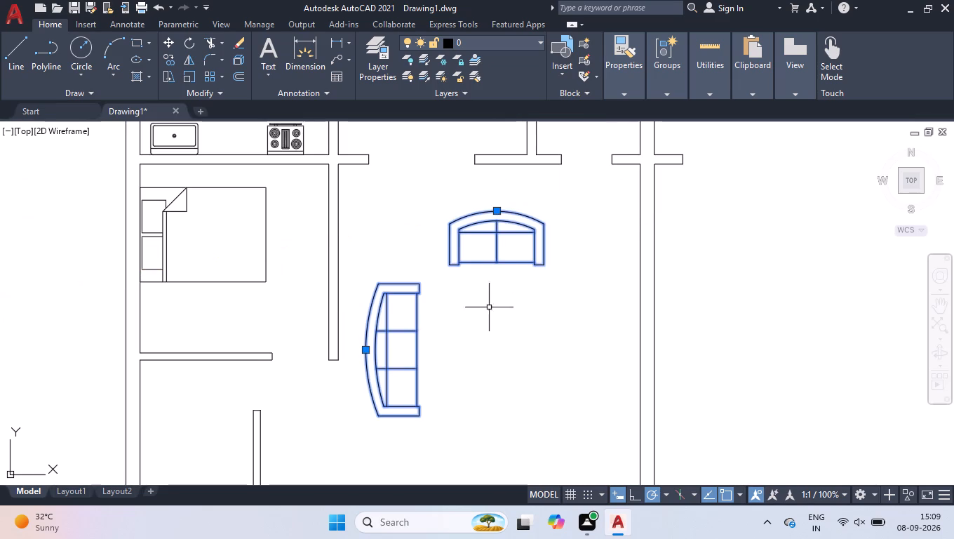
right_click(489, 313)
left_click(530, 397)
Mirror the two-seat sofa across a horizontal line through the midpoint of the three-seat sofa's front edge, keeping the original.
left_click(547, 222)
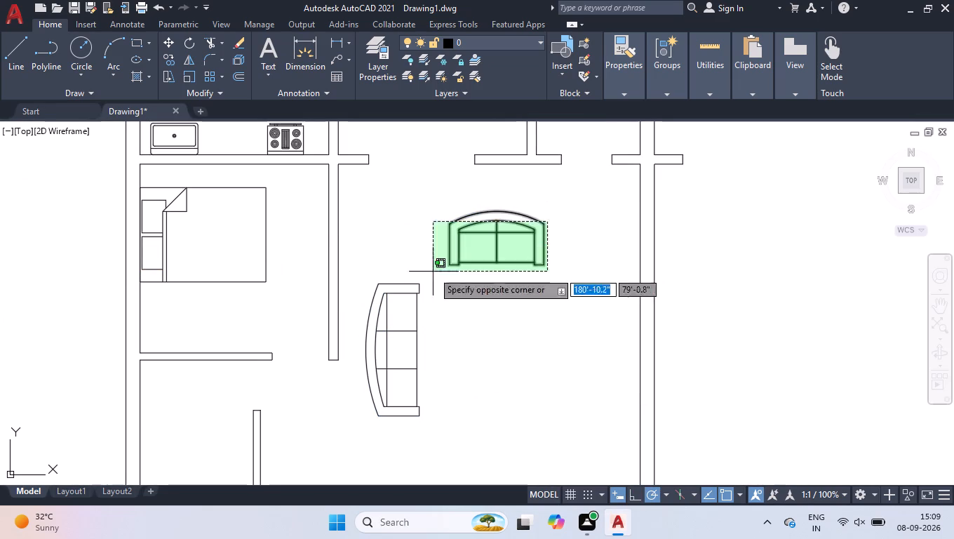
left_click(433, 272)
type("mi")
key("Return")
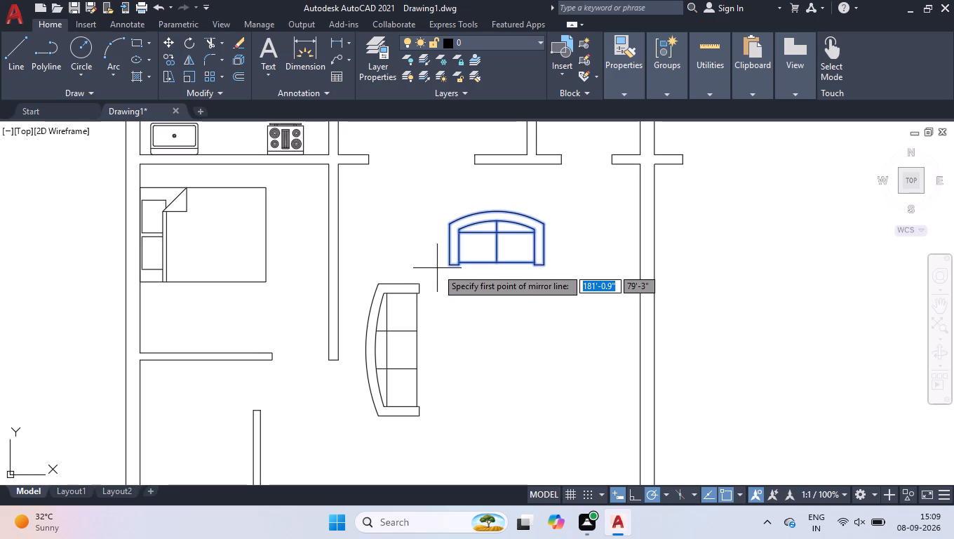
left_click(419, 347)
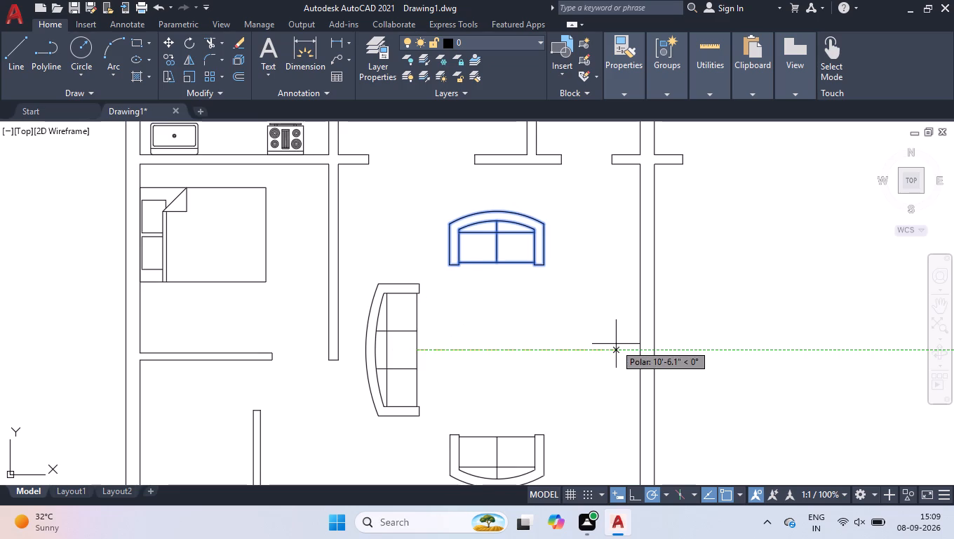
left_click(641, 348)
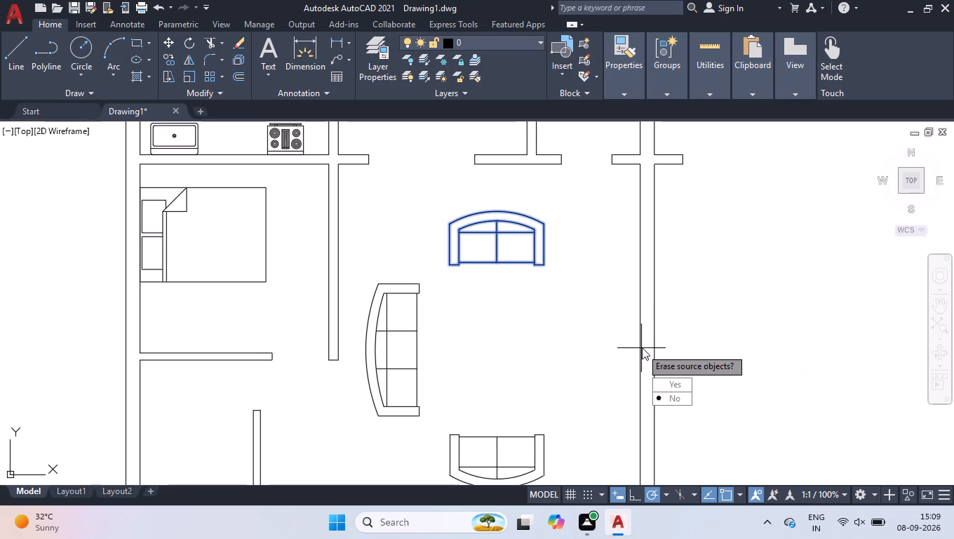
key("Return")
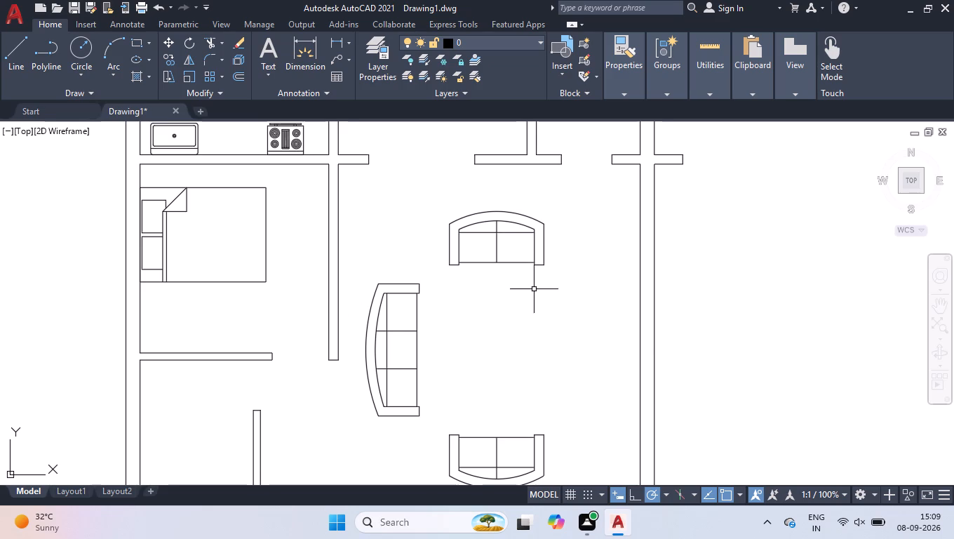
Load the blocks of Home - Space Planner.dwg in DesignCenter and insert the rectangular table near the three-seat sofa's lower end.
key("ctrl+2")
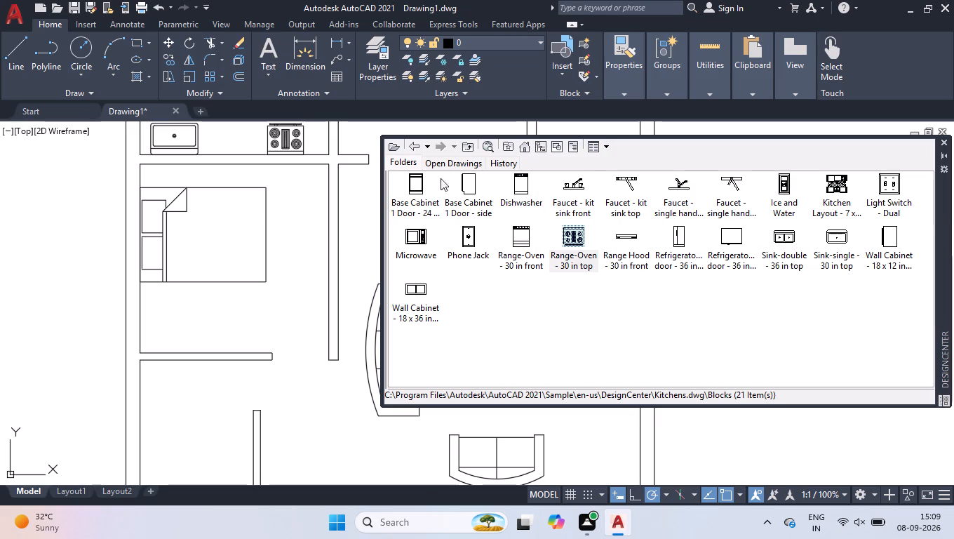
left_click(396, 145)
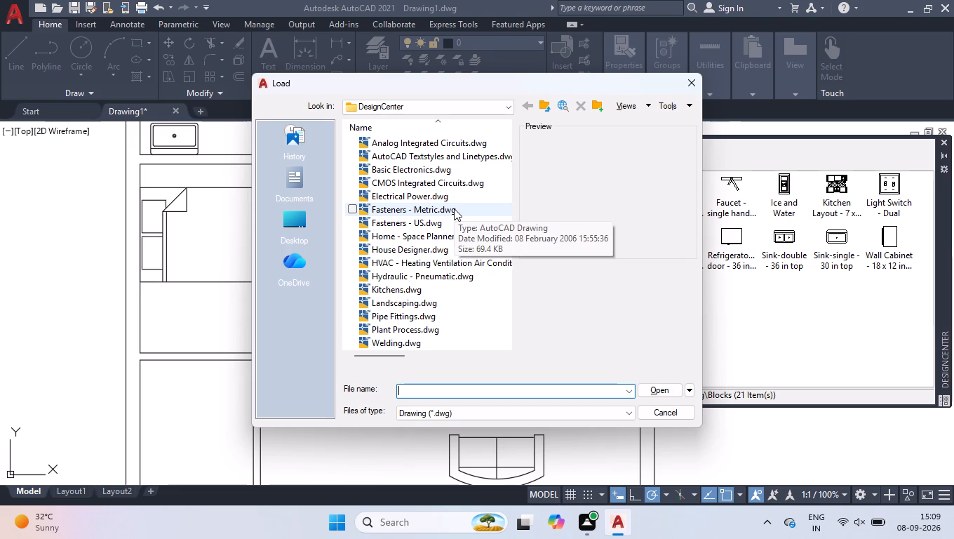
left_click(432, 240)
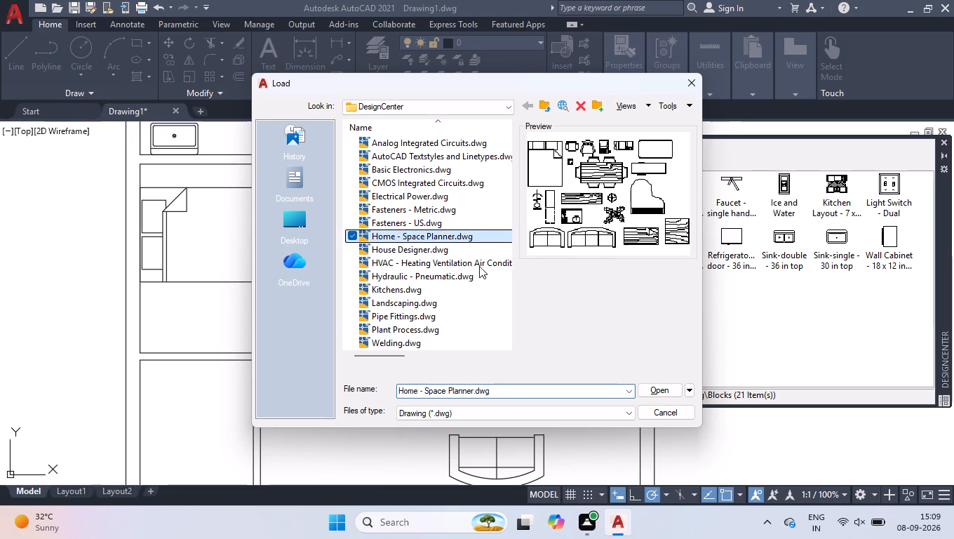
left_click(647, 385)
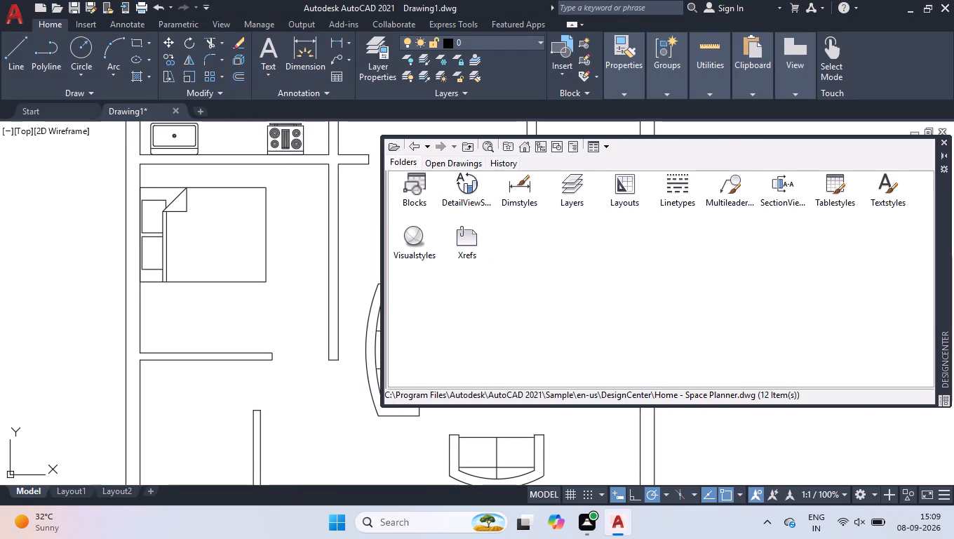
double_click(417, 185)
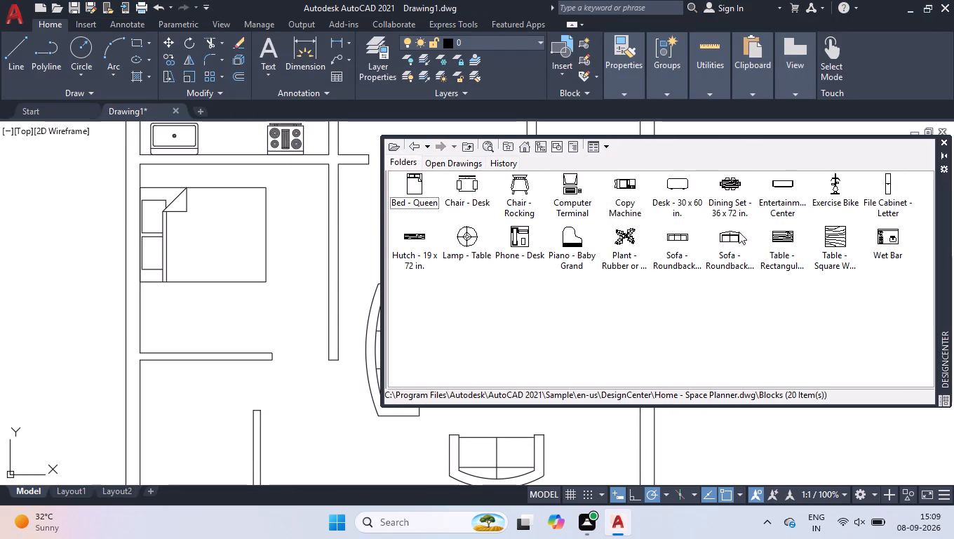
left_click_drag(780, 236, 315, 401)
left_click(943, 145)
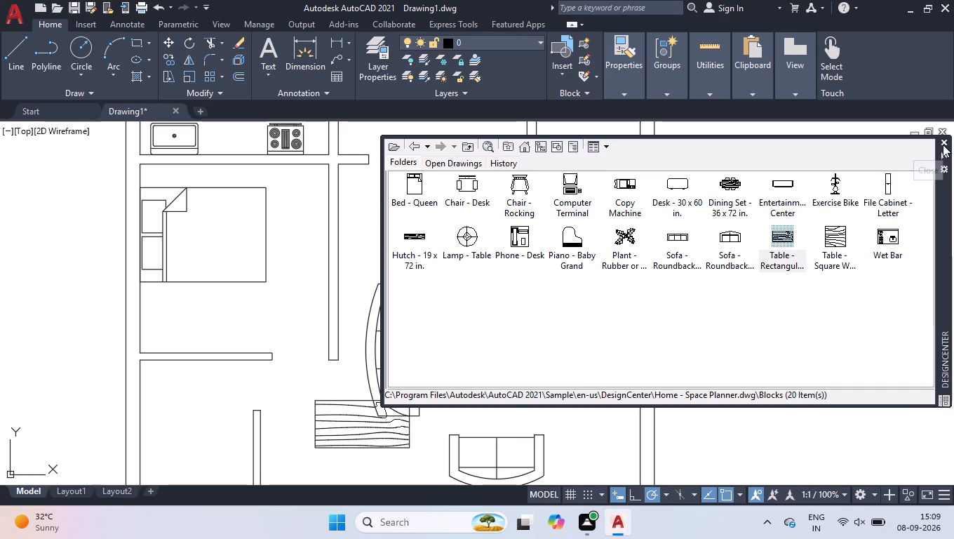
Rotate the table block 90° about the midpoint of its left short edge, with Ortho mode turned on.
left_click(372, 414)
left_click(351, 436)
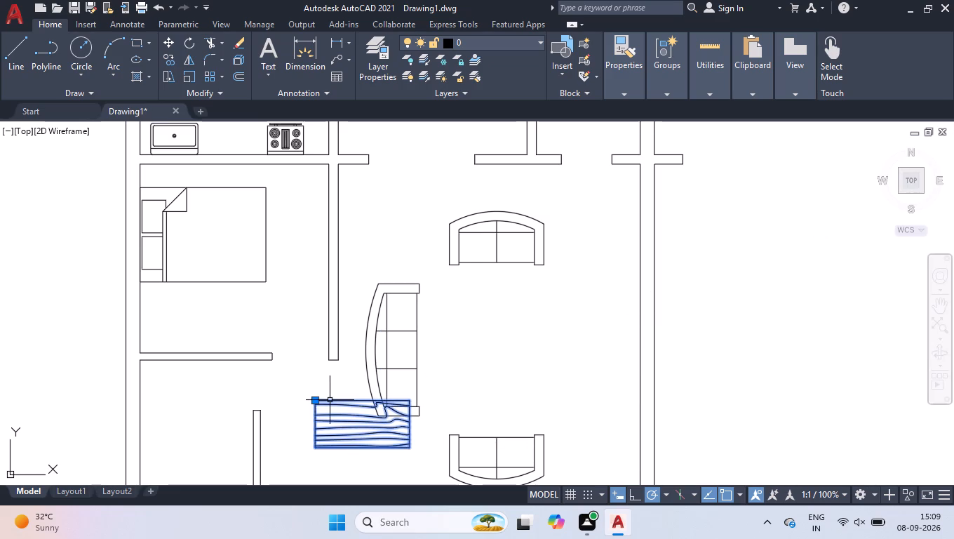
type("ro")
key("Return")
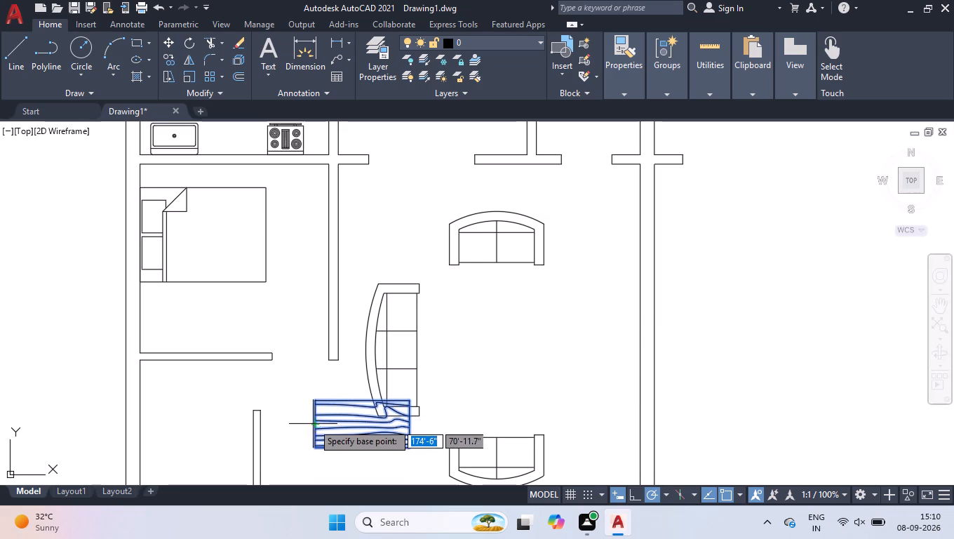
left_click(313, 423)
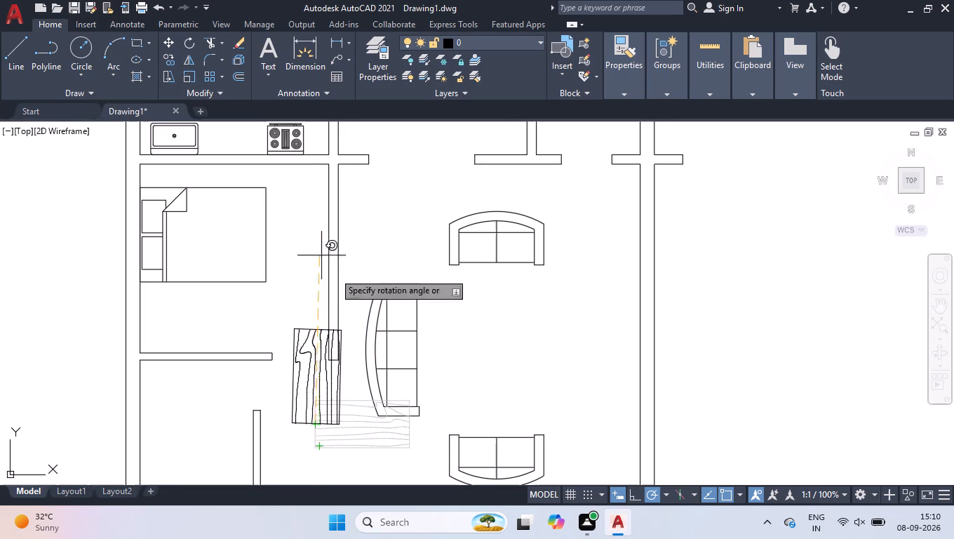
left_click(634, 496)
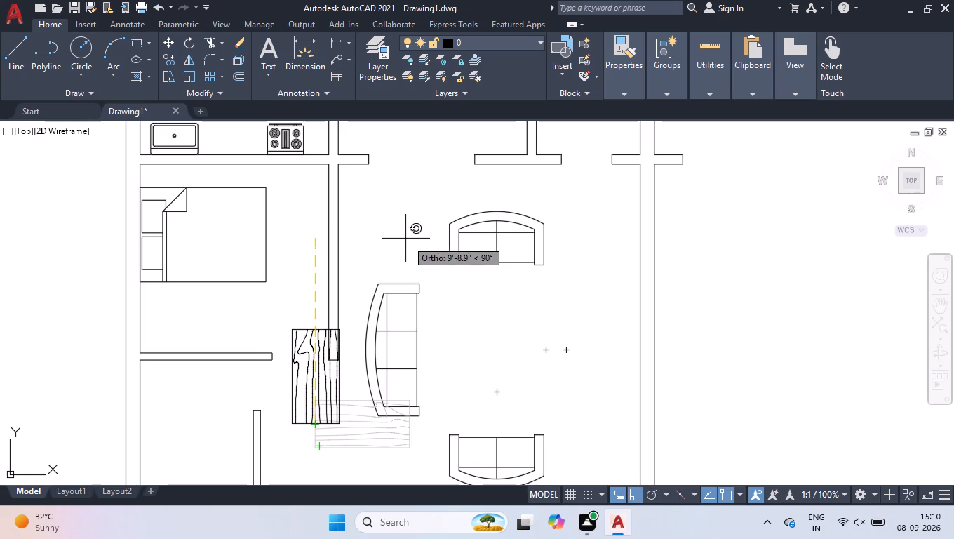
left_click(387, 234)
Move the table about 9'-10" to the middle of the sofa group, using polar tracking instead of Ortho, and clear the selection.
left_click(295, 359)
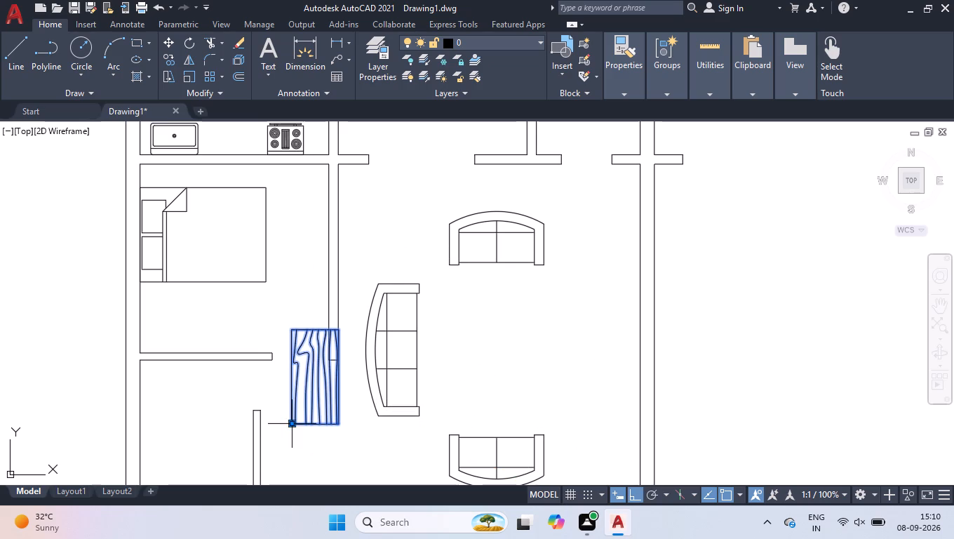
left_click(292, 421)
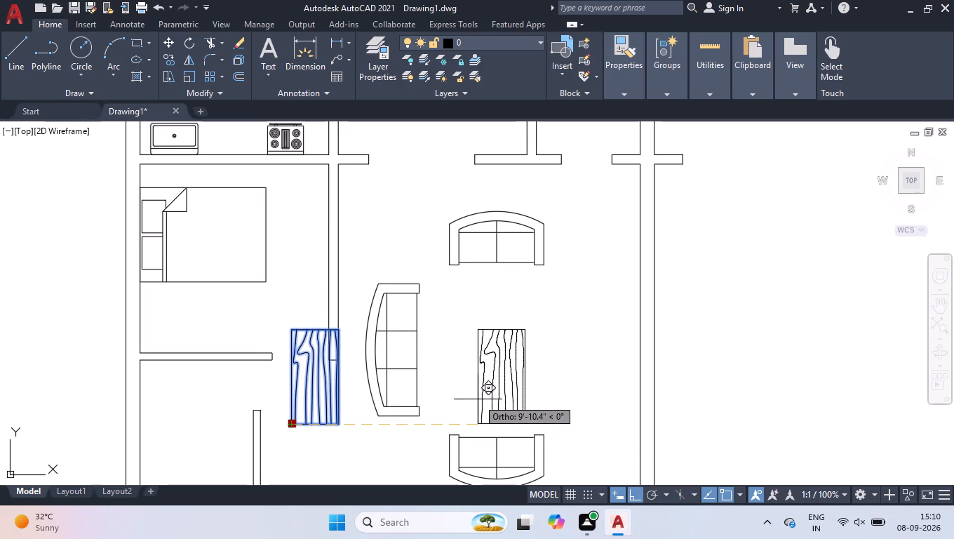
left_click(654, 494)
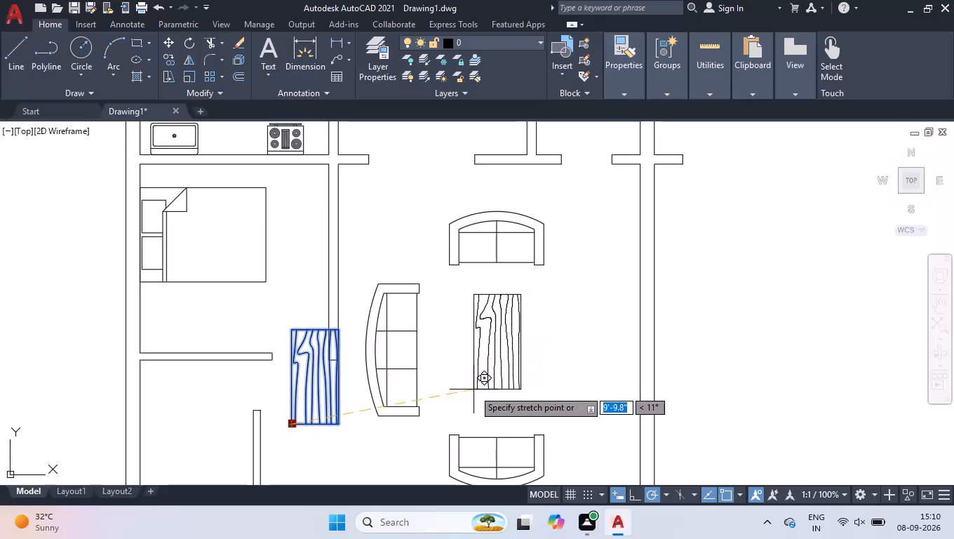
left_click(473, 390)
right_click(534, 399)
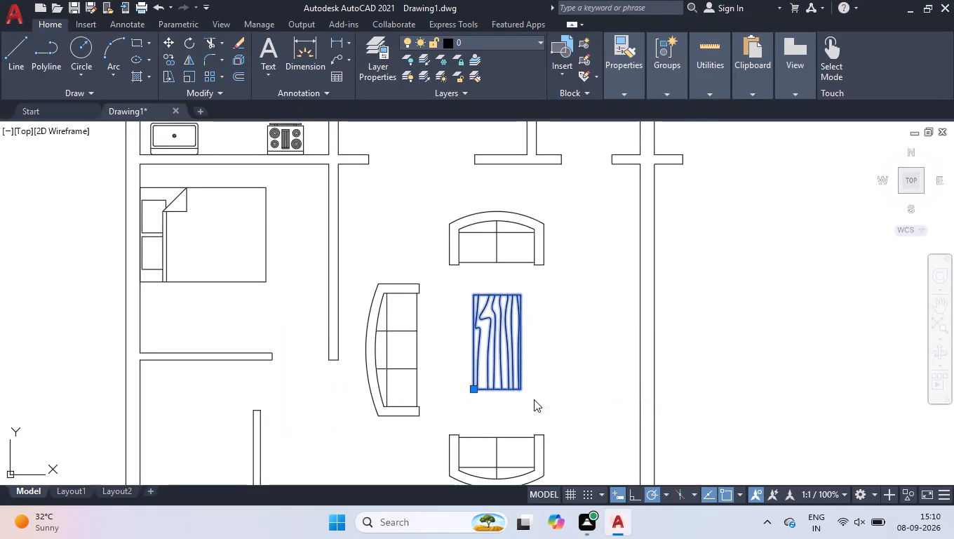
left_click(560, 400)
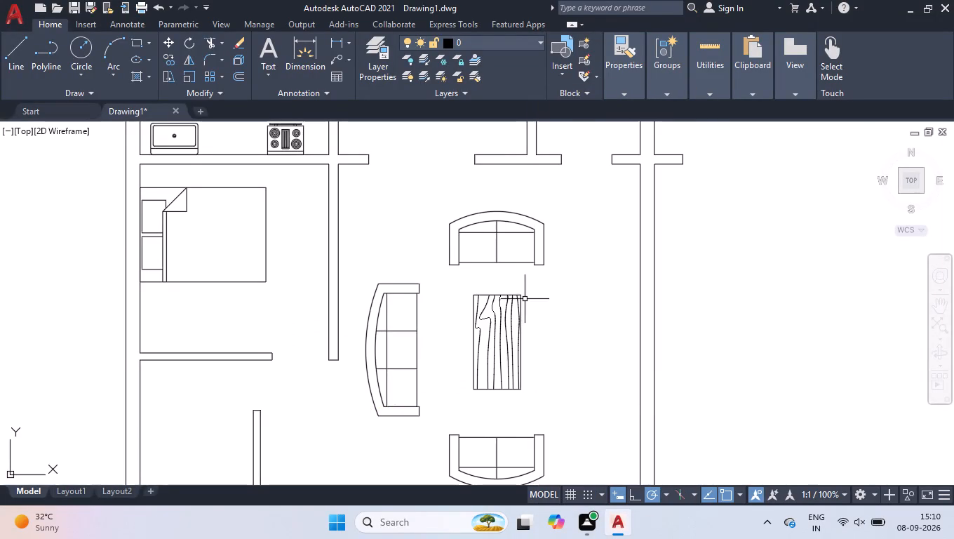
scroll(524, 298, "down", 3)
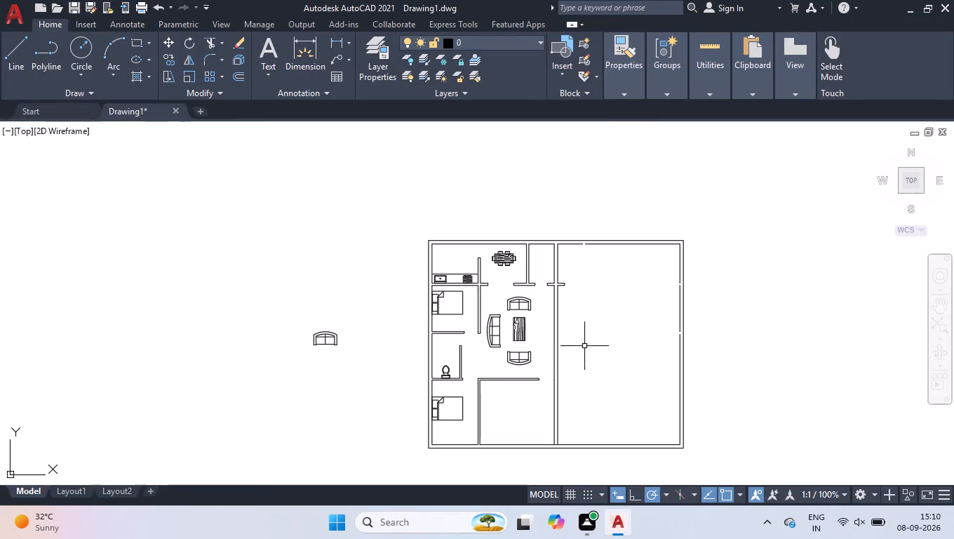
Delete the leftover two-seat sofa block lying outside the floor plan.
left_click_drag(347, 295, 344, 312)
left_click(309, 366)
key("Delete")
key("Delete")
key("Delete")
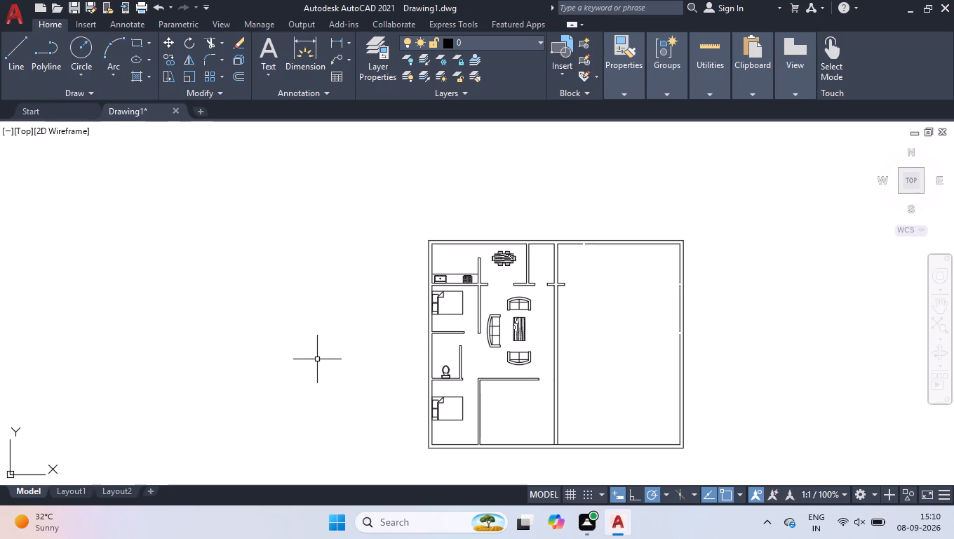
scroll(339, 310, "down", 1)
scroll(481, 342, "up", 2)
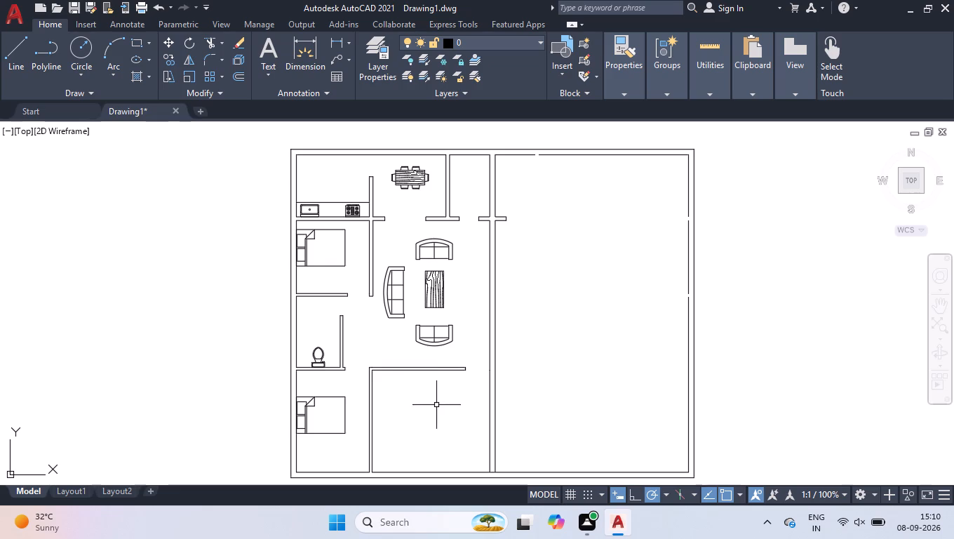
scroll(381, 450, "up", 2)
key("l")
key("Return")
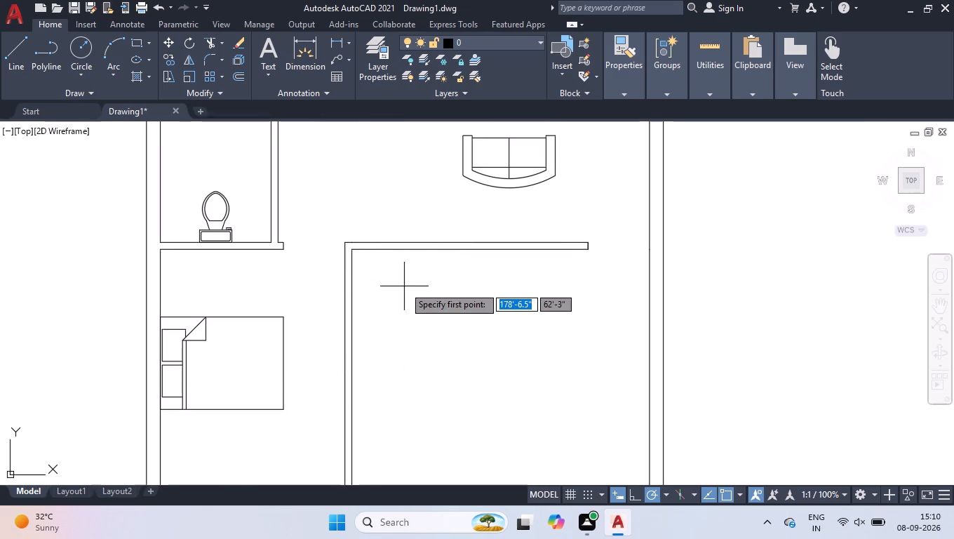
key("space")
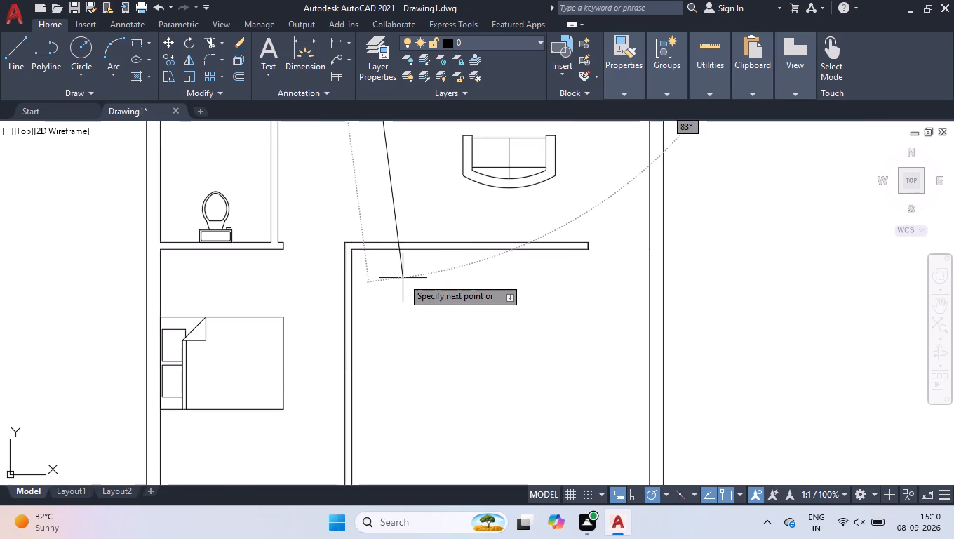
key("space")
Offset the inner line of the lower middle room's upper wall 6' down into the room.
type("off")
key("Return")
type("6'")
key("Return")
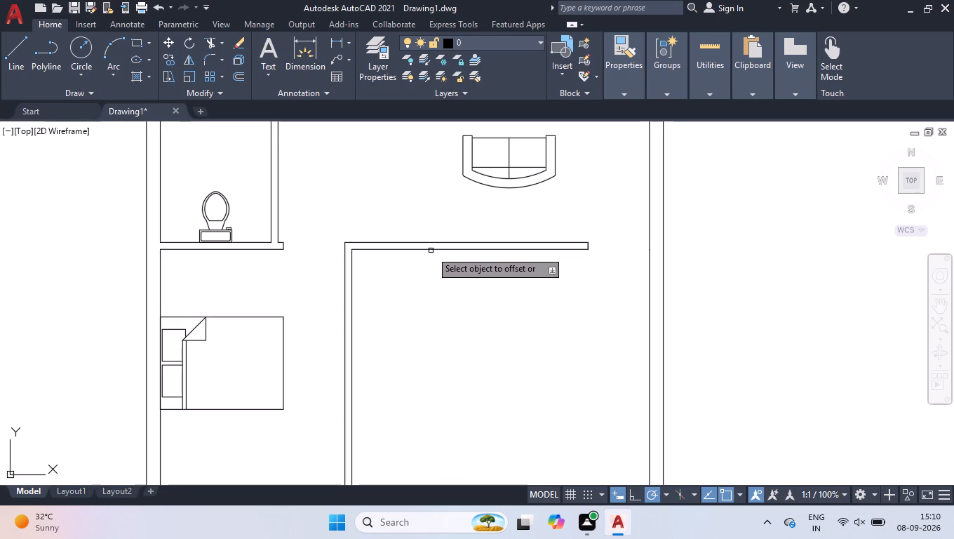
left_click(431, 250)
left_click(427, 297)
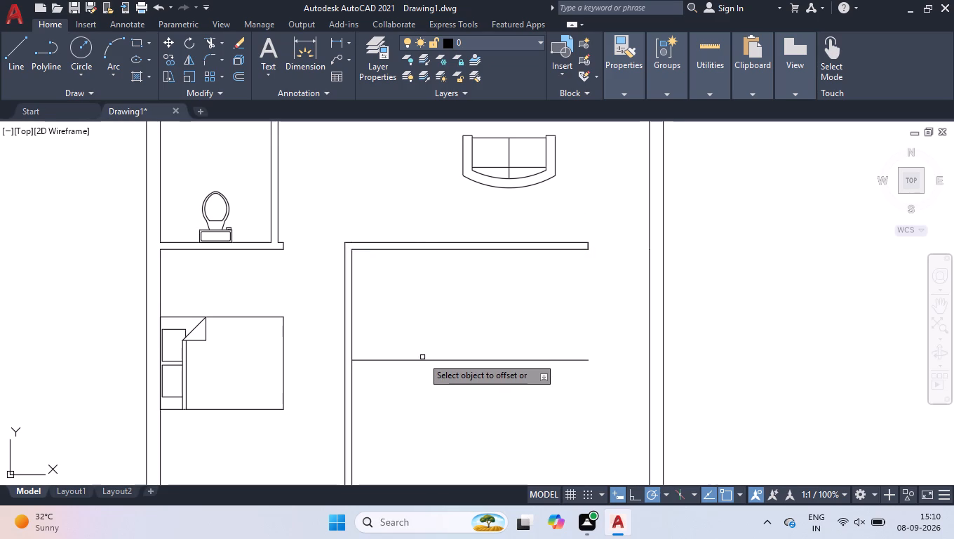
key("space")
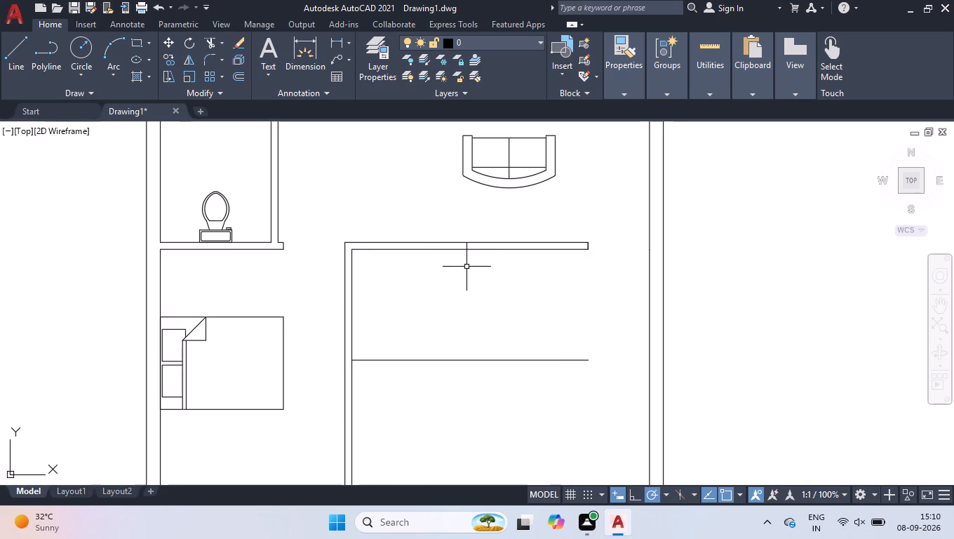
Offset the same inner wall line 3' down, and offset that copy a further 2" down to form a double line.
key("space")
type("3'")
key("Return")
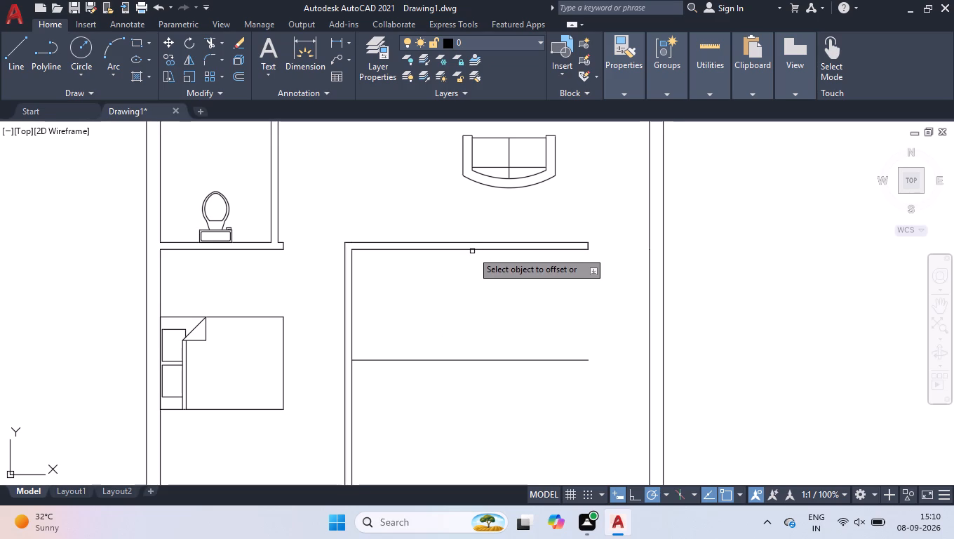
left_click(472, 248)
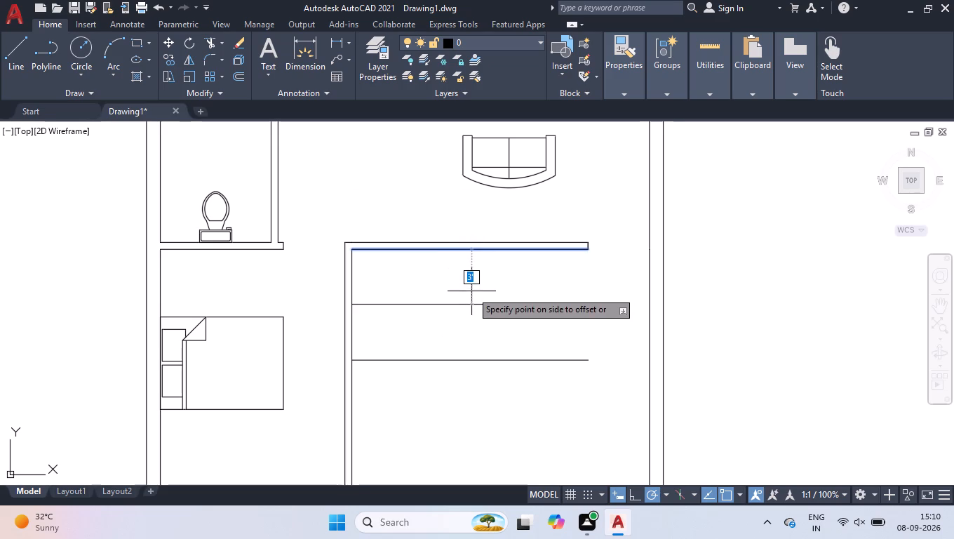
left_click(471, 291)
left_click(459, 305)
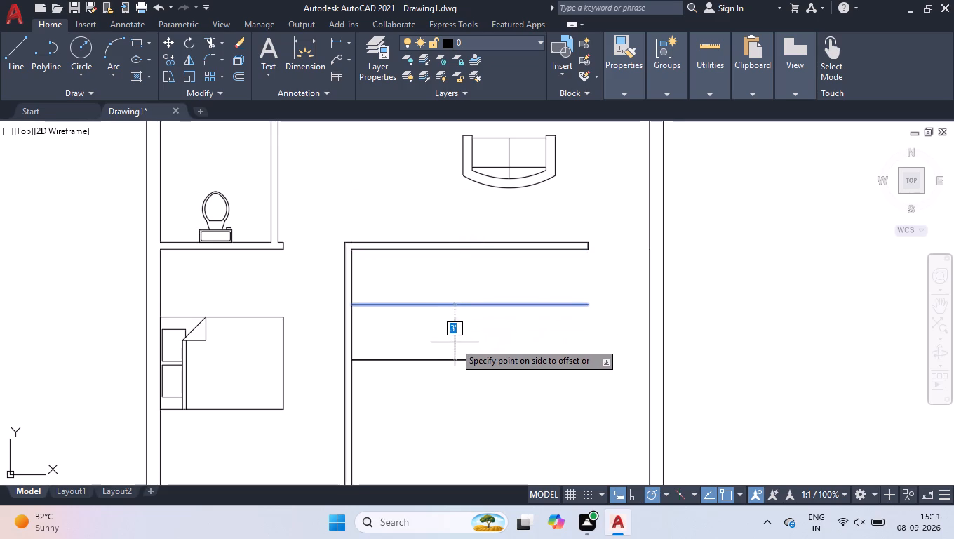
key("2")
key("Return")
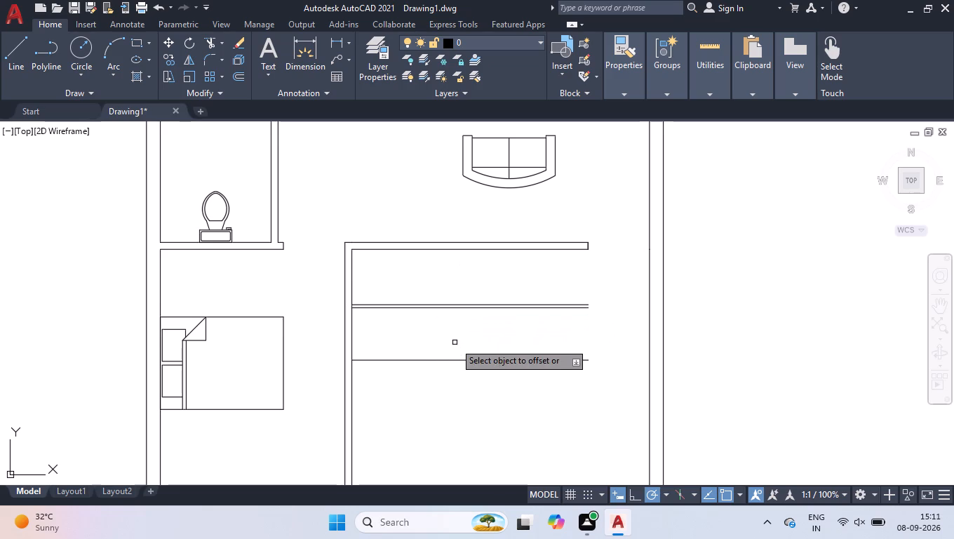
key("space")
Move the lowest offset line in the room 2" straight down from its midpoint, with Ortho mode turned on.
left_click_drag(451, 347, 451, 357)
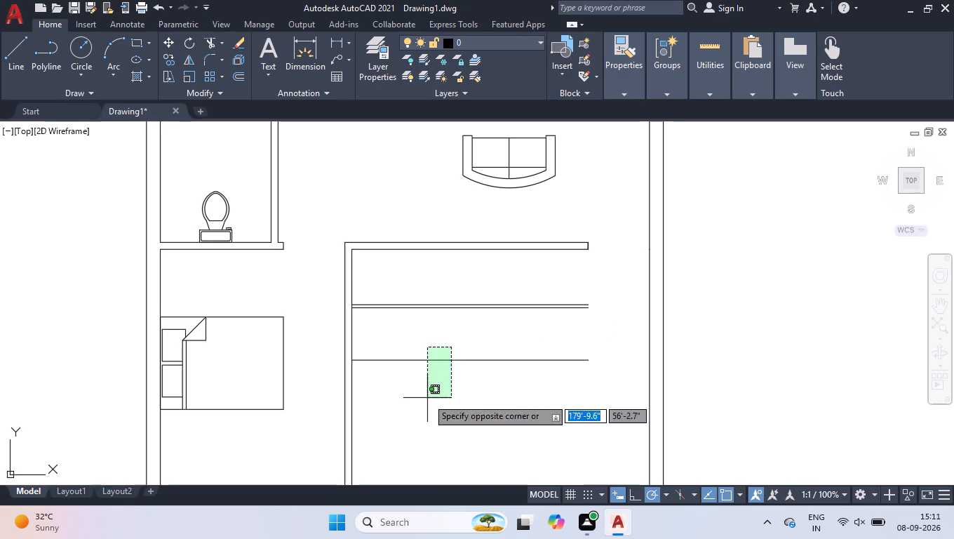
left_click(427, 398)
left_click(470, 363)
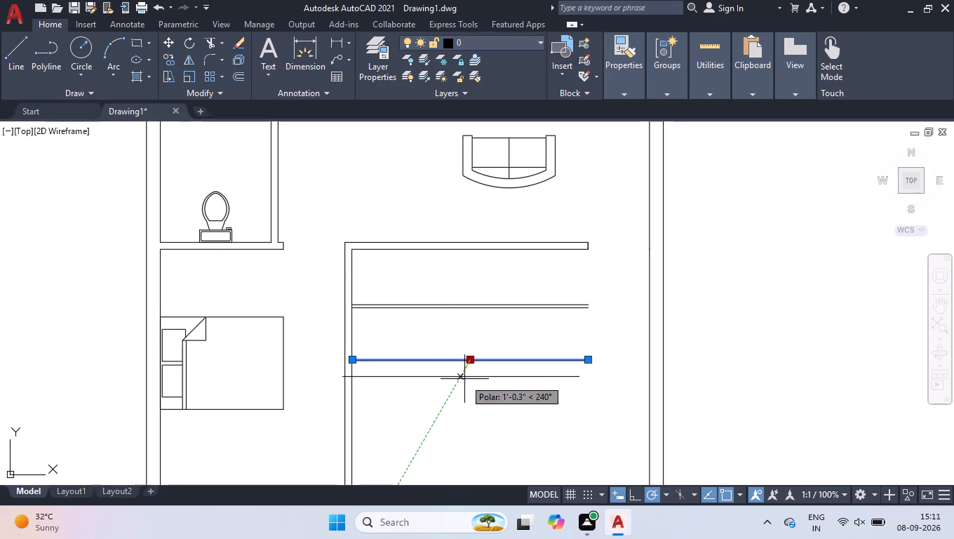
left_click(638, 500)
key("2")
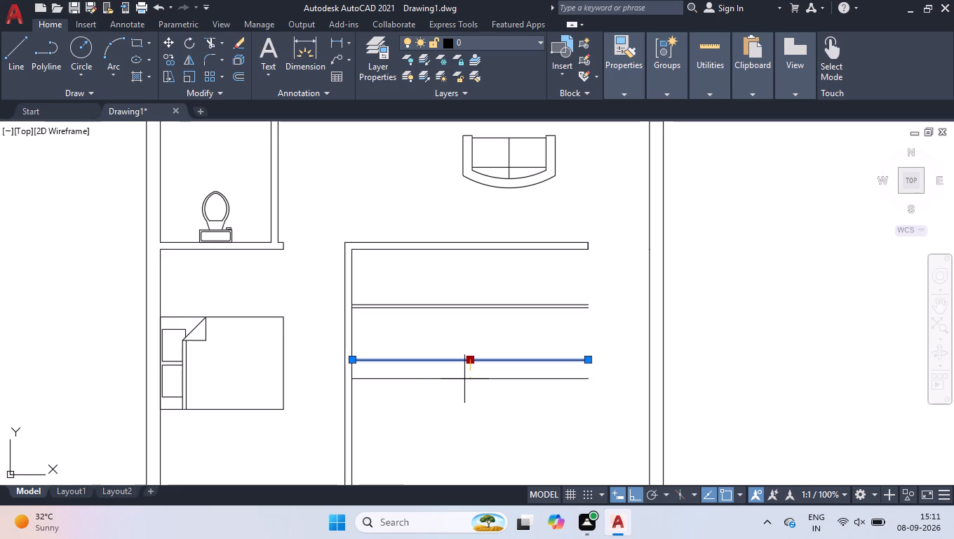
key("Return")
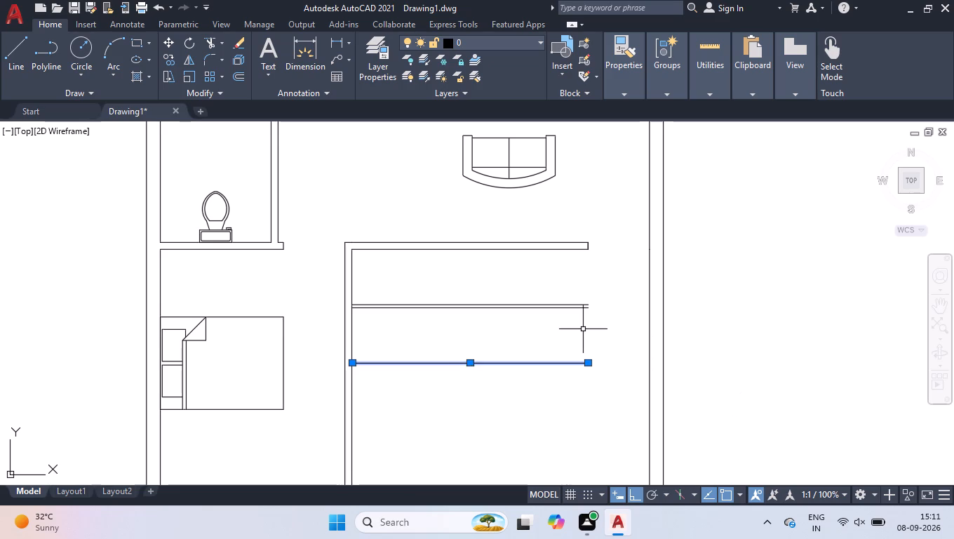
Draw a vertical line near the upper wall's free end, from its inner line down to the lower line of the 2" pair.
scroll(578, 328, "up", 1)
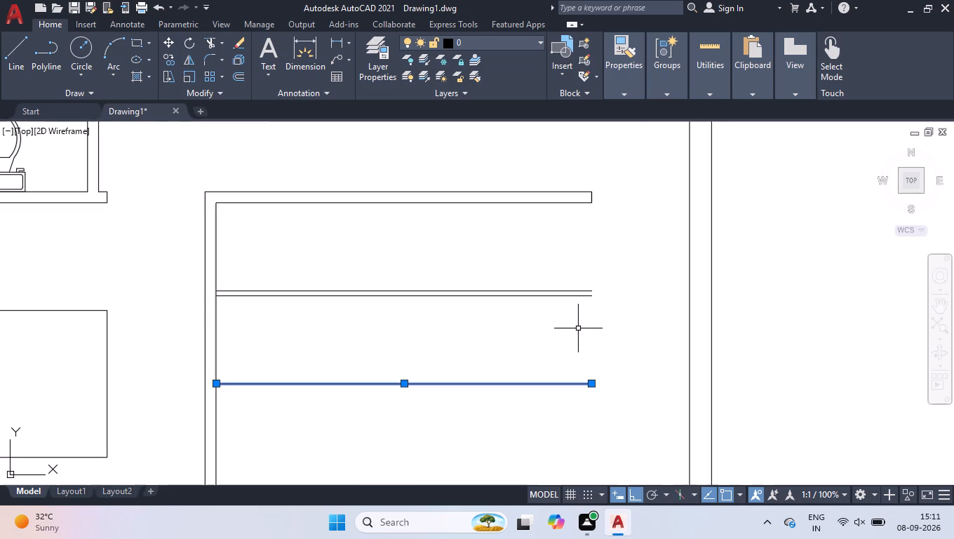
key("l")
key("Return")
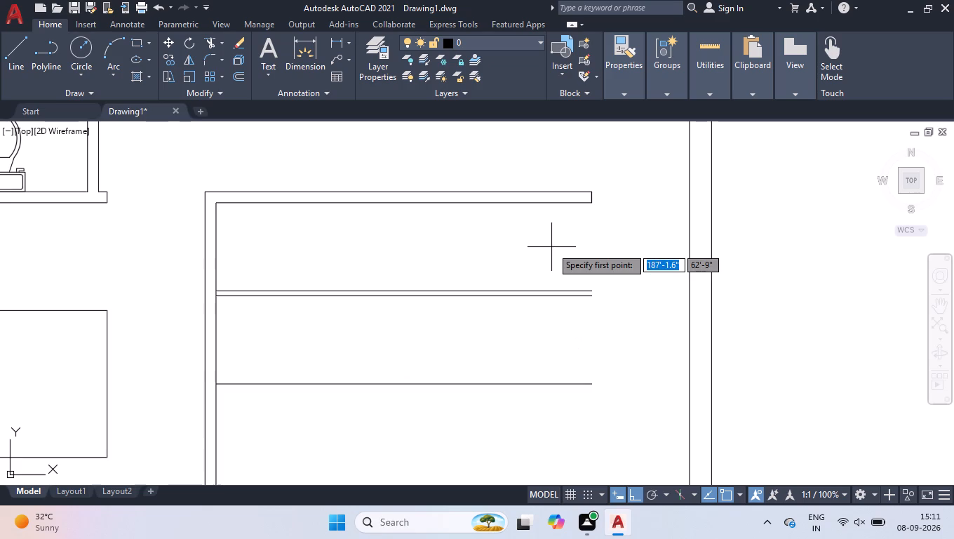
left_click(514, 204)
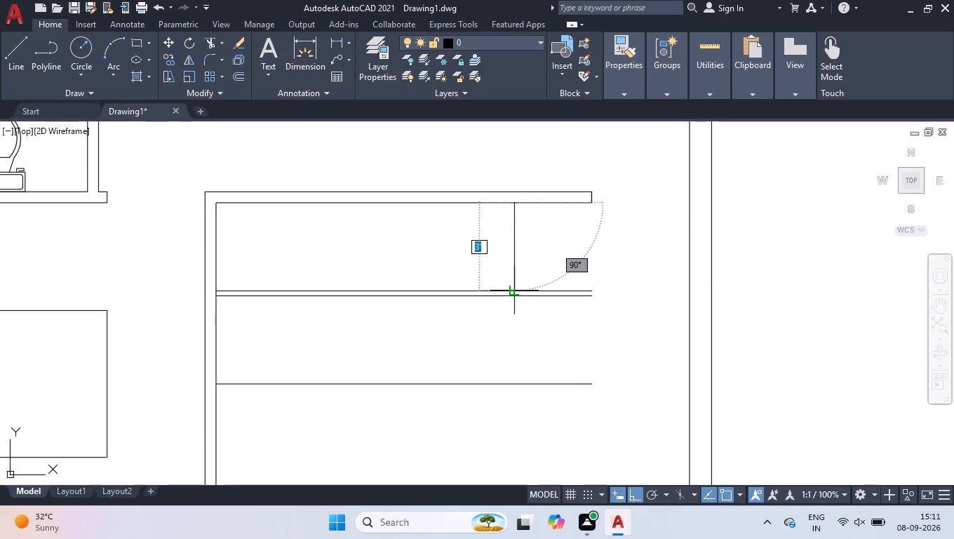
scroll(510, 294, "up", 3)
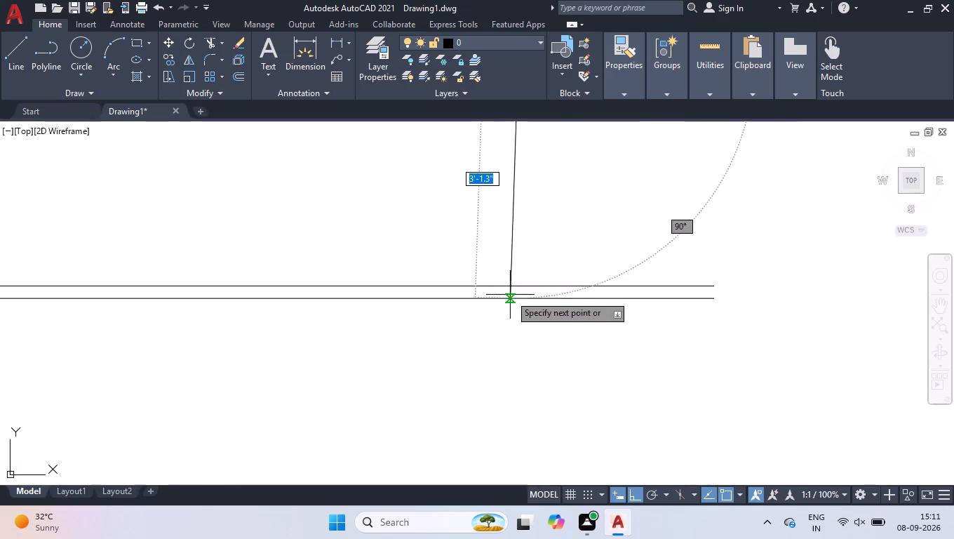
left_click(517, 299)
key("space")
scroll(517, 299, "down", 2)
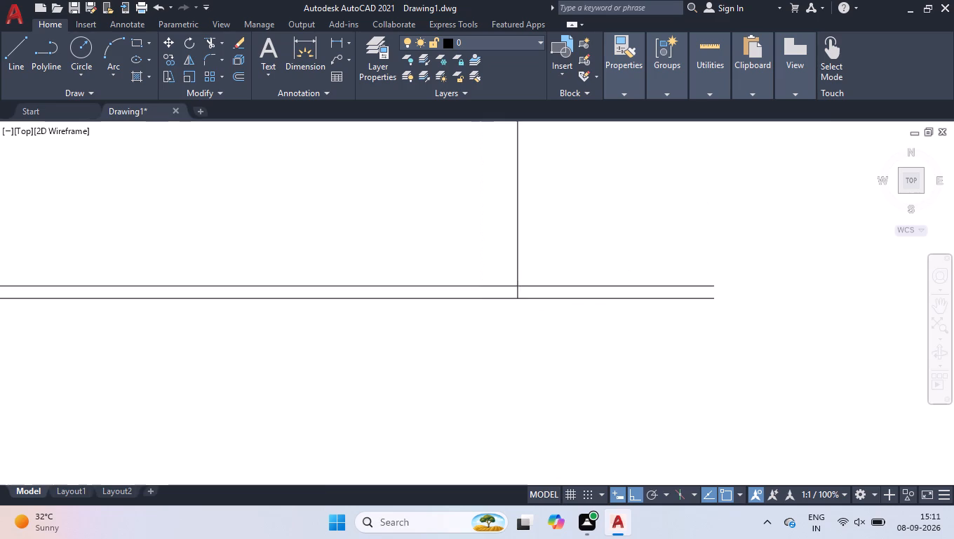
scroll(517, 299, "down", 2)
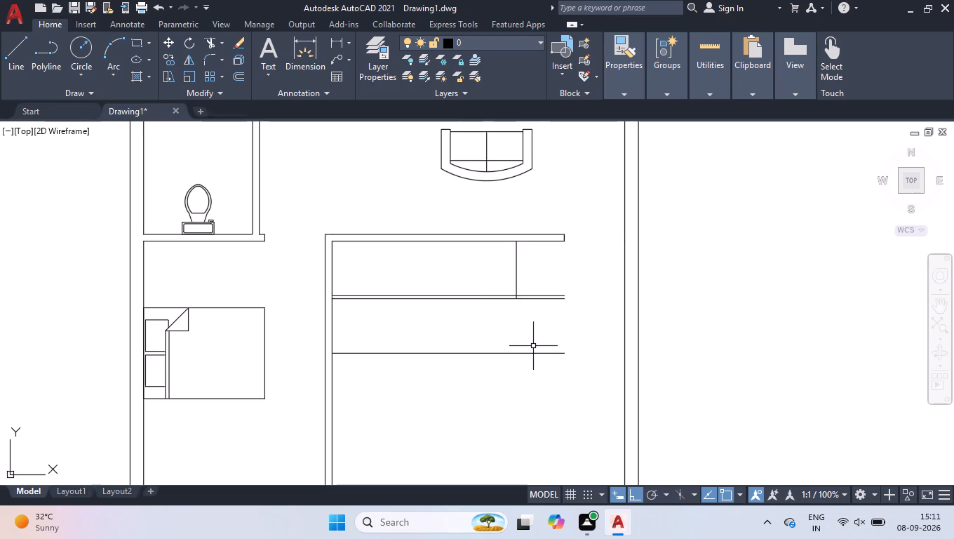
Draw a line 3' to the right from the room's upper-left inner corner, continuing 6'-2" down to the lowest offset line.
key("l")
key("Return")
left_click(333, 241)
type("3'")
key("Return")
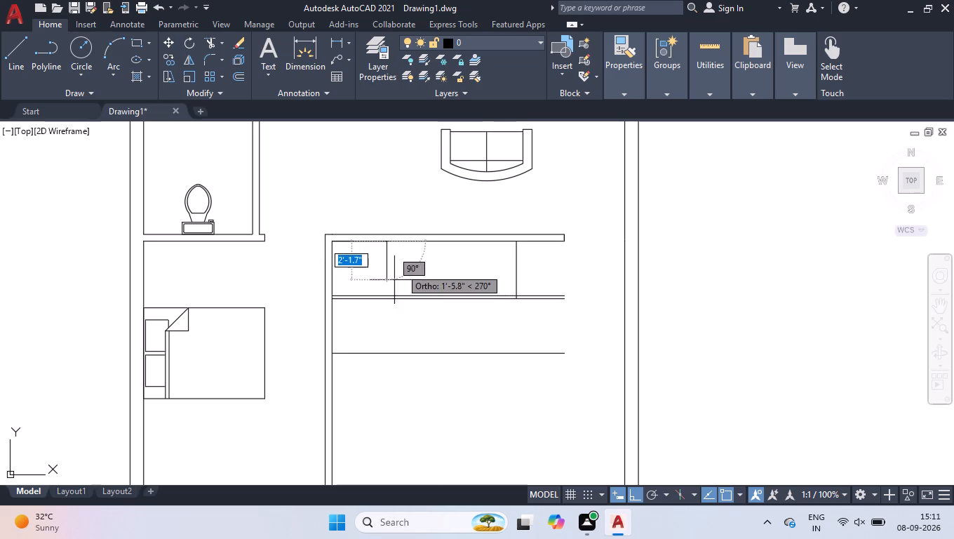
left_click(390, 353)
key("space")
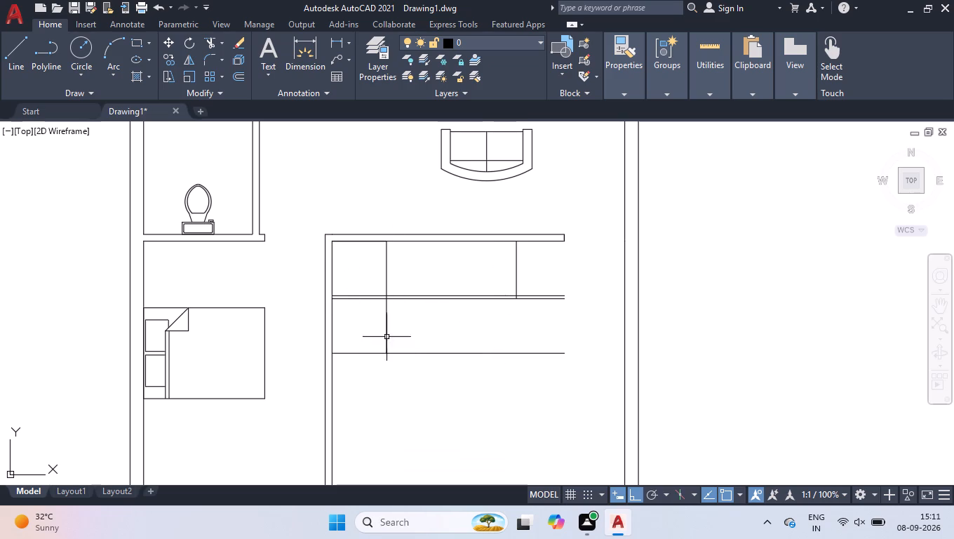
Trim the 2" double line back to the span between the two vertical lines, removing its left and right ends.
type("tr")
key("Return")
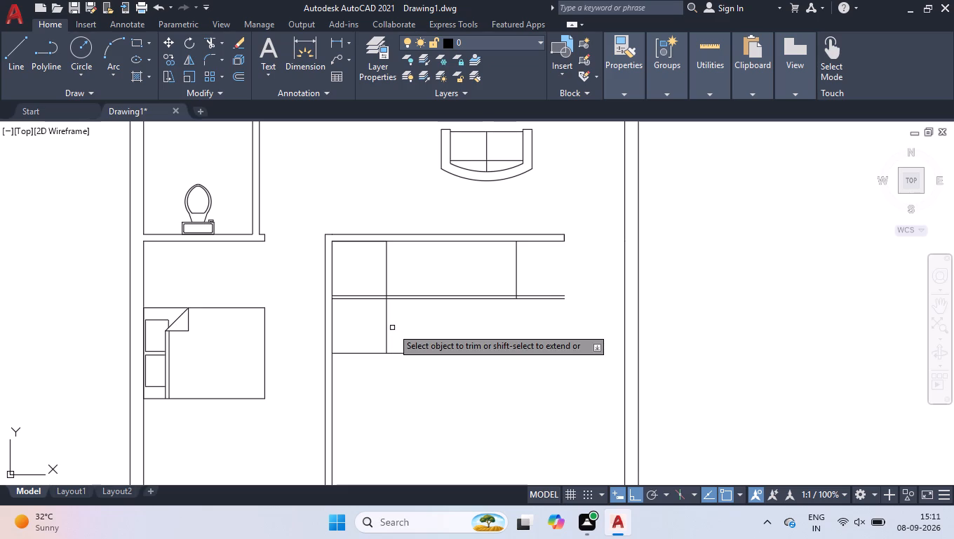
left_click_drag(358, 269, 358, 275)
left_click(357, 317)
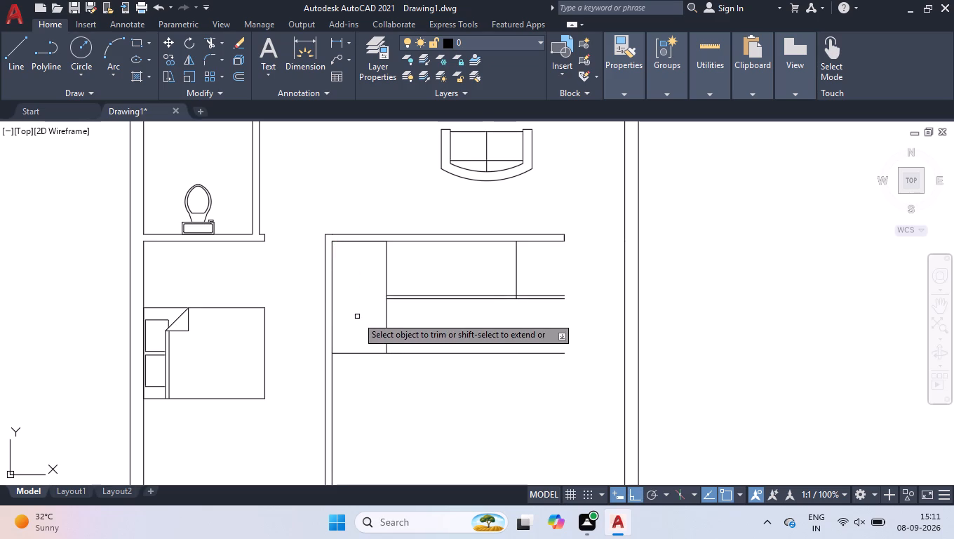
left_click_drag(567, 277, 565, 284)
left_click(532, 330)
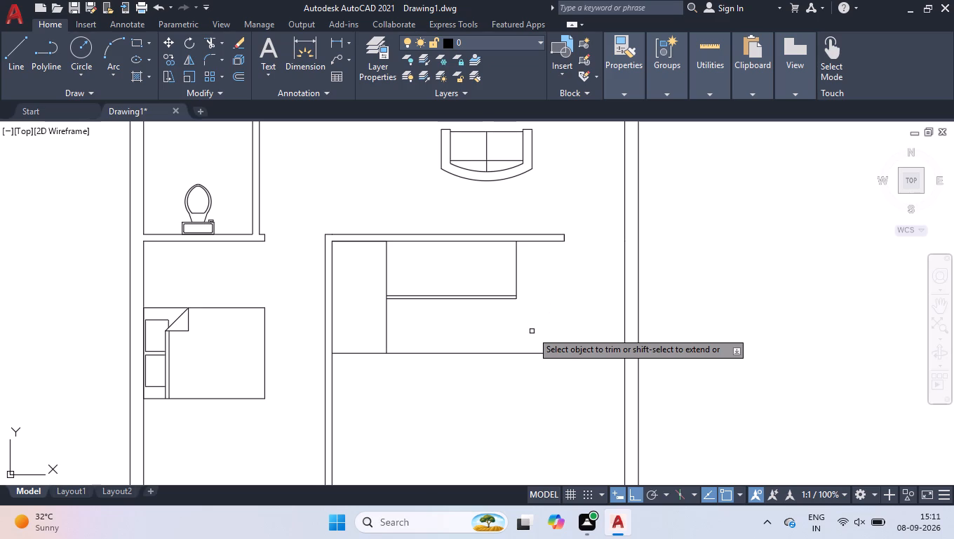
key("space")
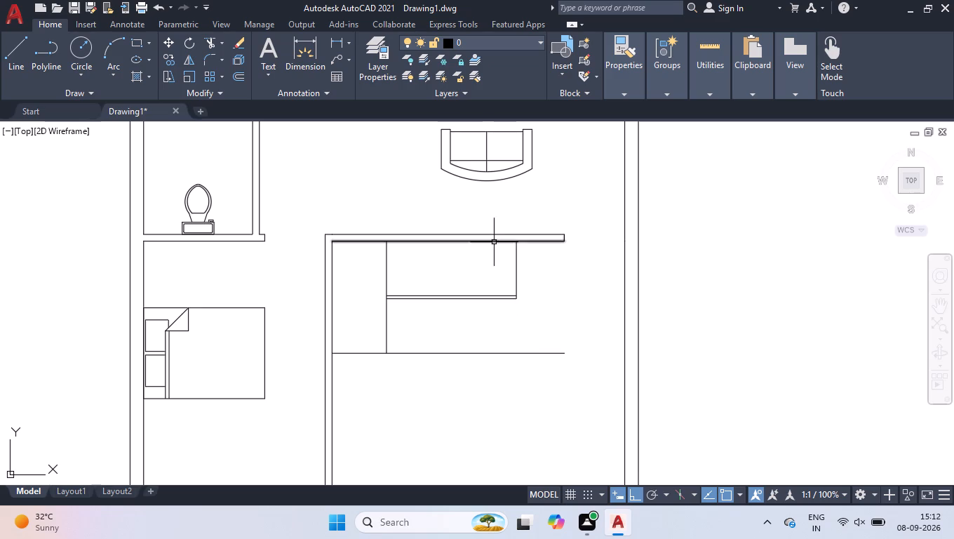
Trim off the short piece of the right vertical line that closes the end of the 2" double line.
scroll(488, 279, "up", 3)
type("tr")
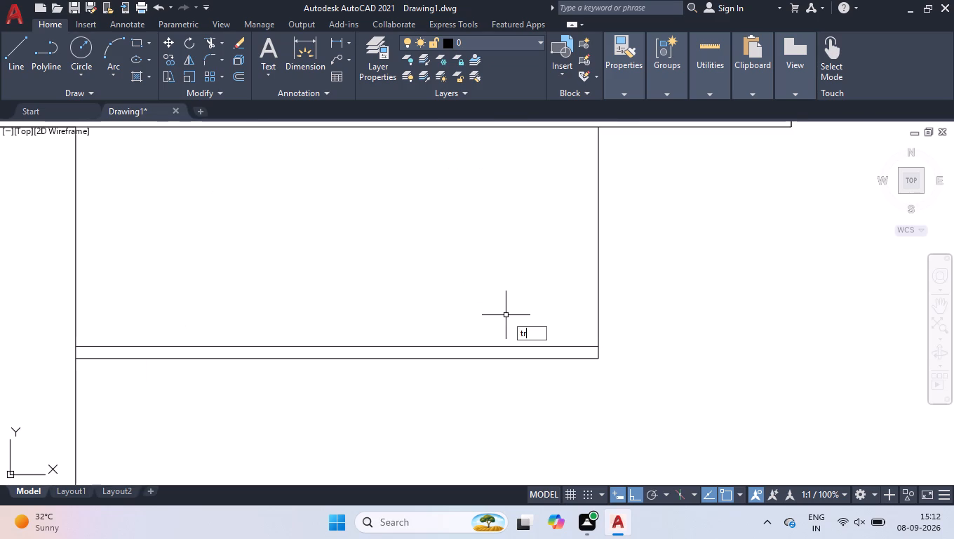
key("Return")
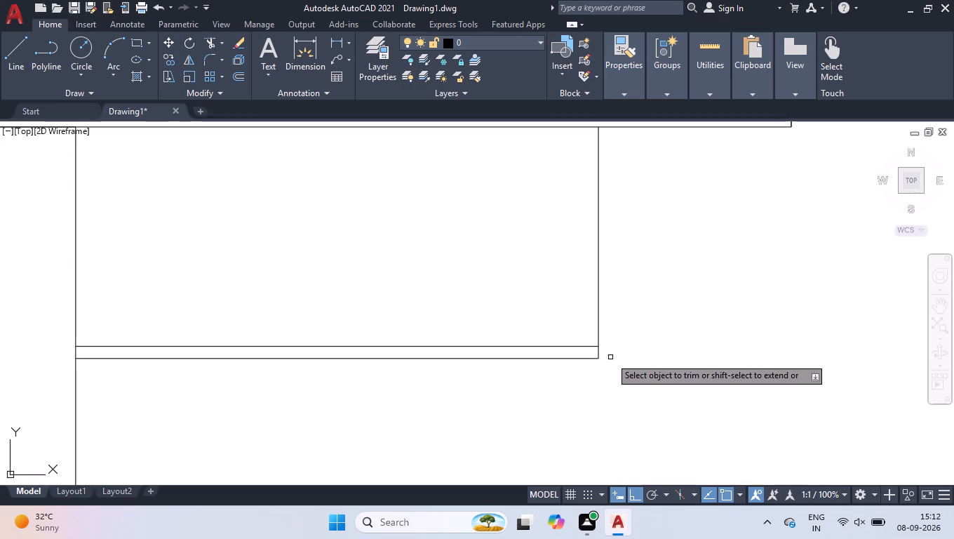
left_click(606, 354)
left_click(593, 353)
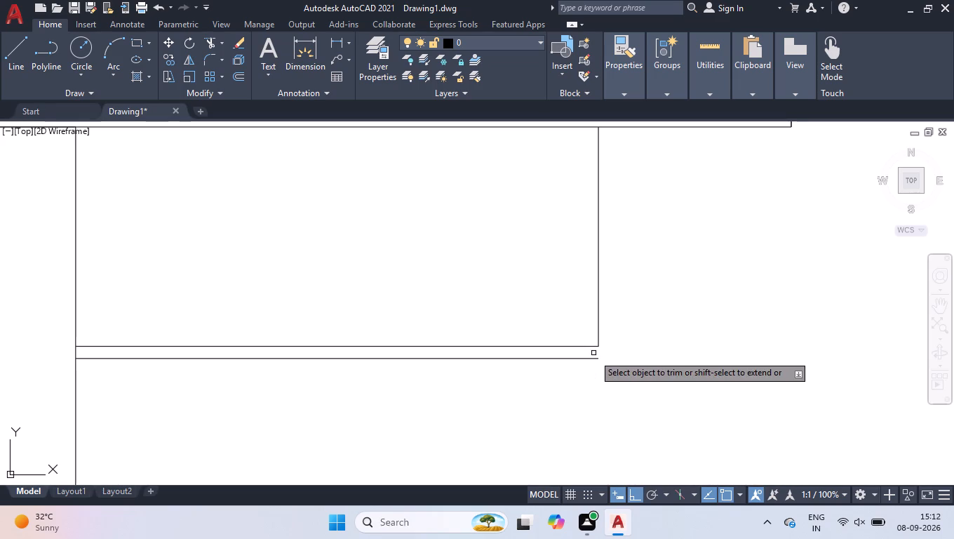
key("space")
scroll(628, 368, "down", 2)
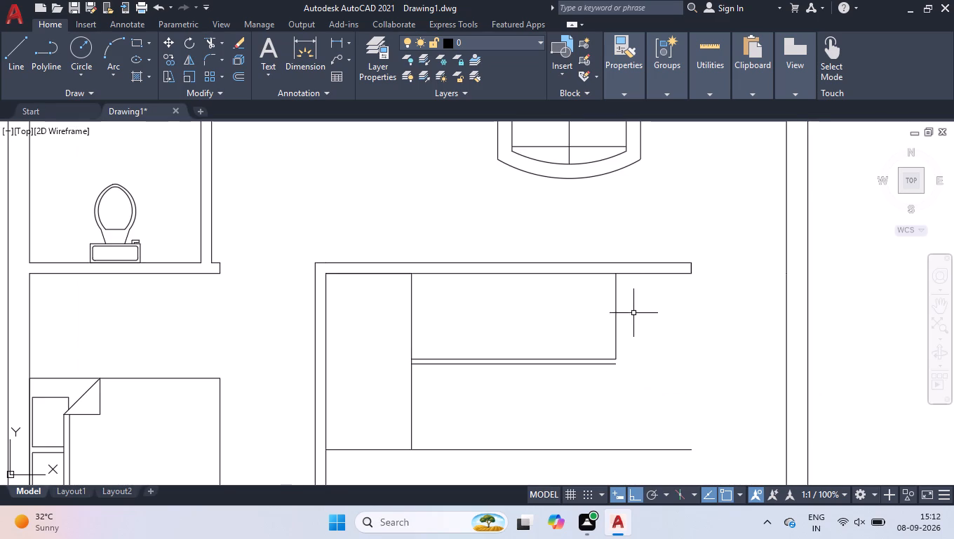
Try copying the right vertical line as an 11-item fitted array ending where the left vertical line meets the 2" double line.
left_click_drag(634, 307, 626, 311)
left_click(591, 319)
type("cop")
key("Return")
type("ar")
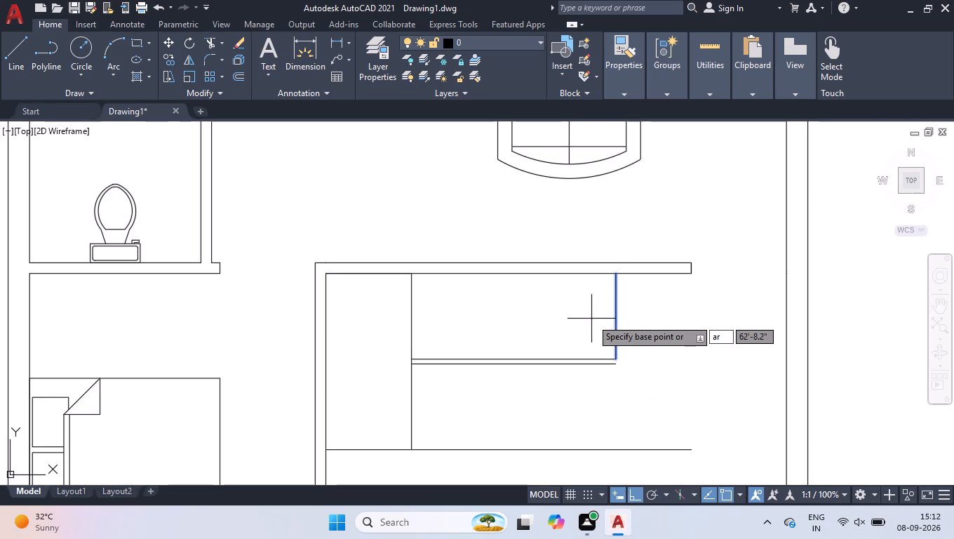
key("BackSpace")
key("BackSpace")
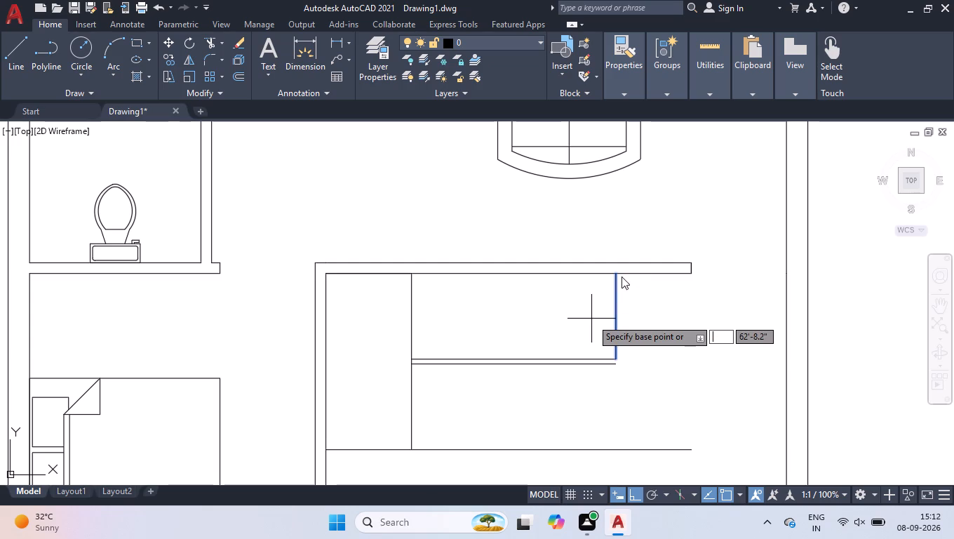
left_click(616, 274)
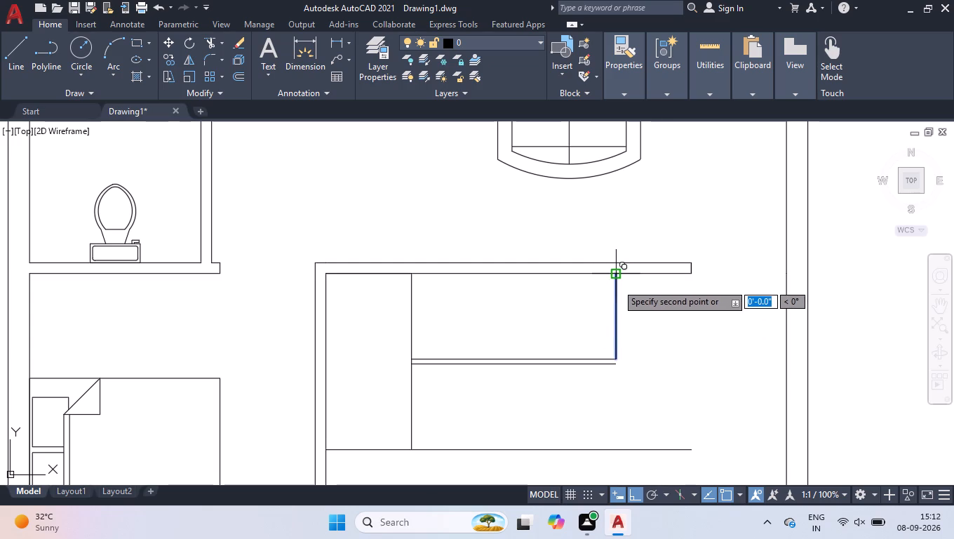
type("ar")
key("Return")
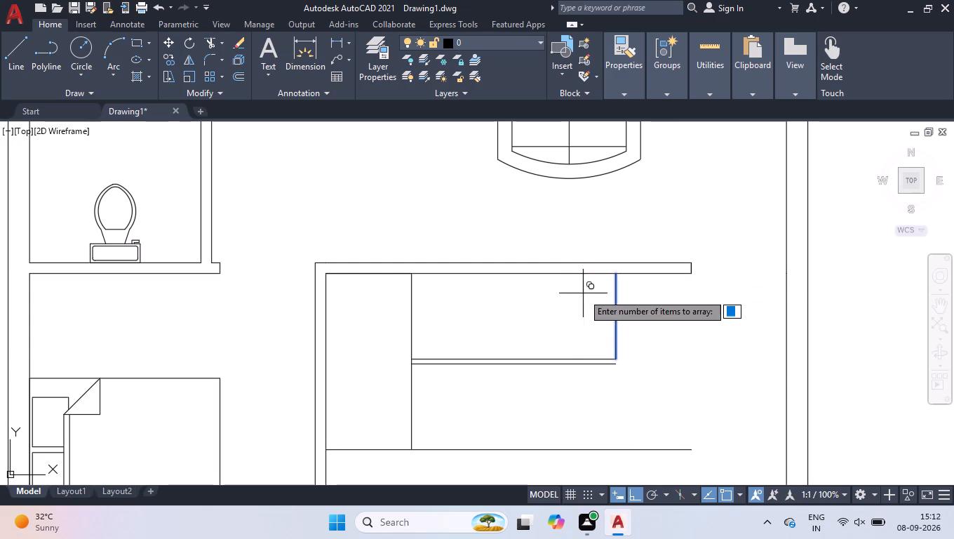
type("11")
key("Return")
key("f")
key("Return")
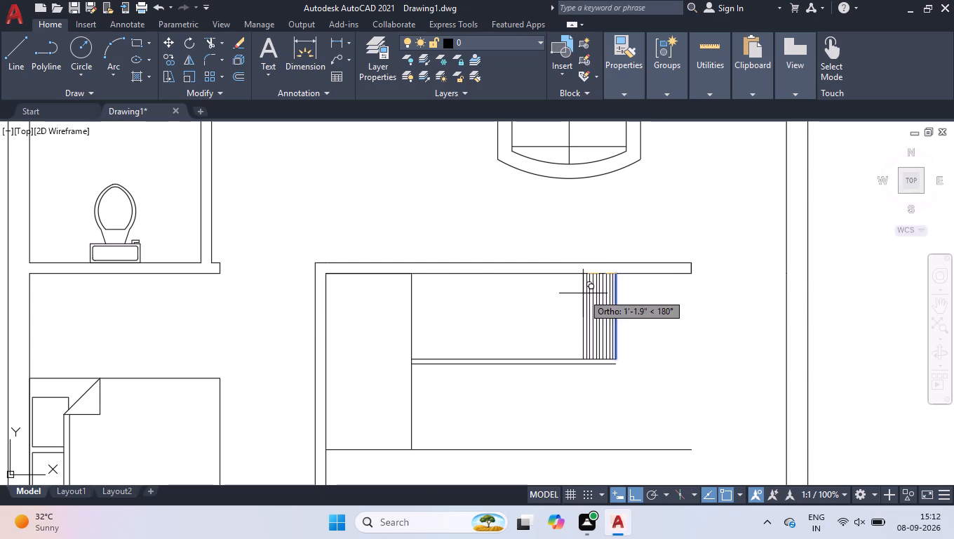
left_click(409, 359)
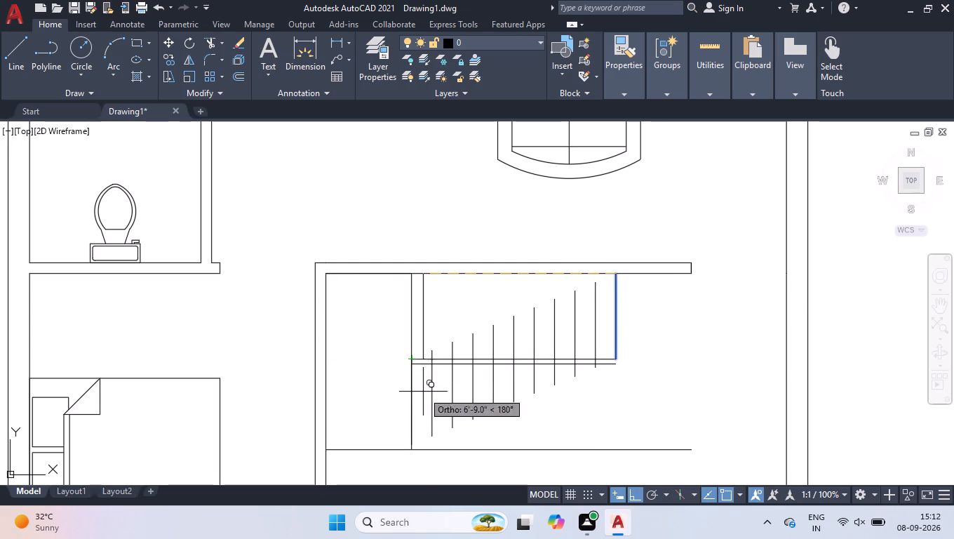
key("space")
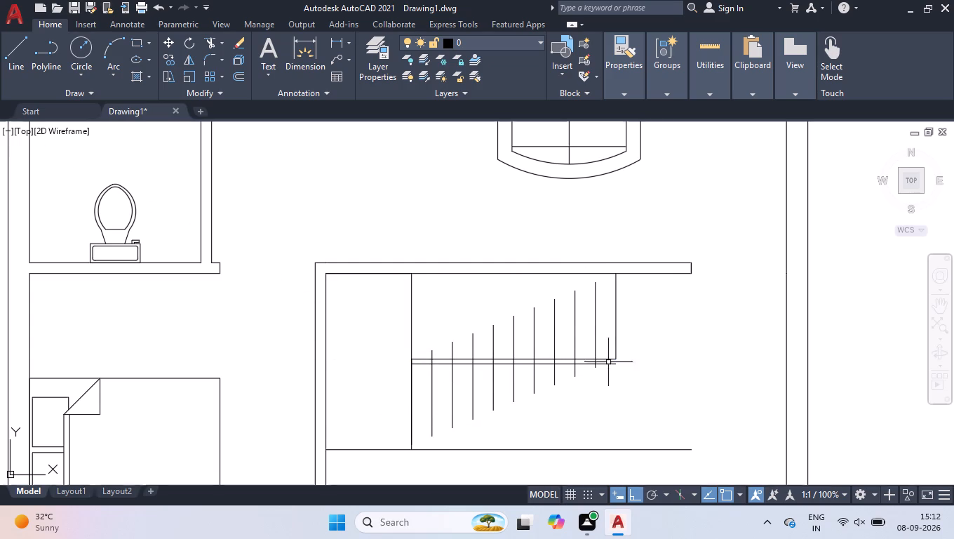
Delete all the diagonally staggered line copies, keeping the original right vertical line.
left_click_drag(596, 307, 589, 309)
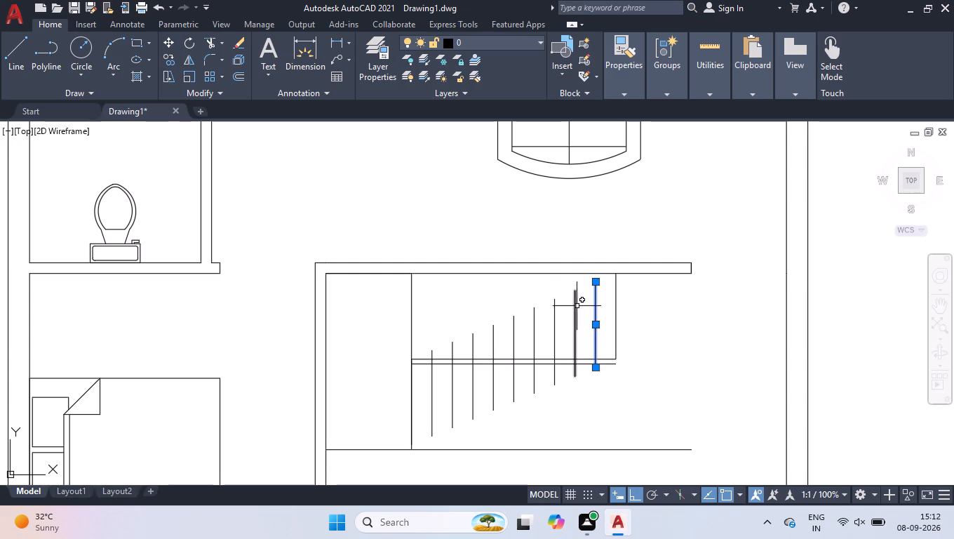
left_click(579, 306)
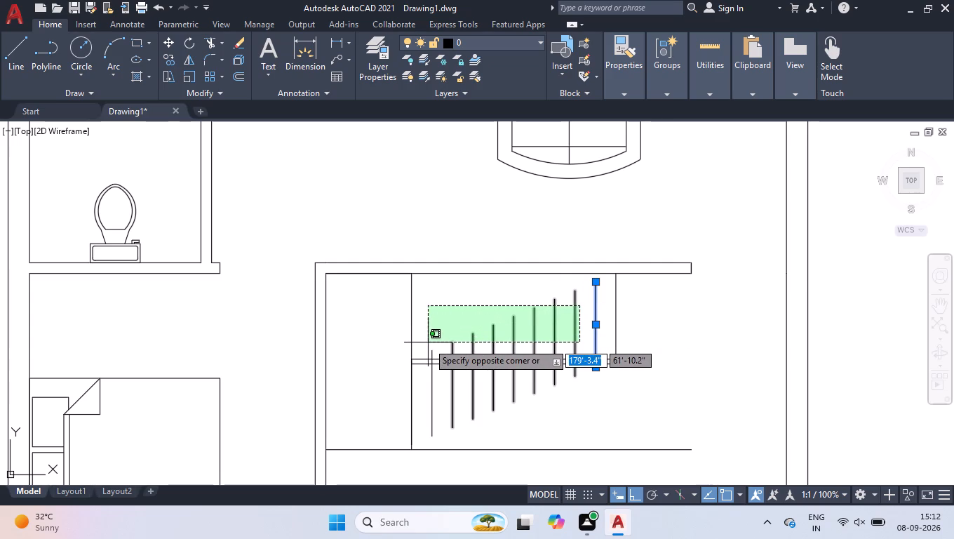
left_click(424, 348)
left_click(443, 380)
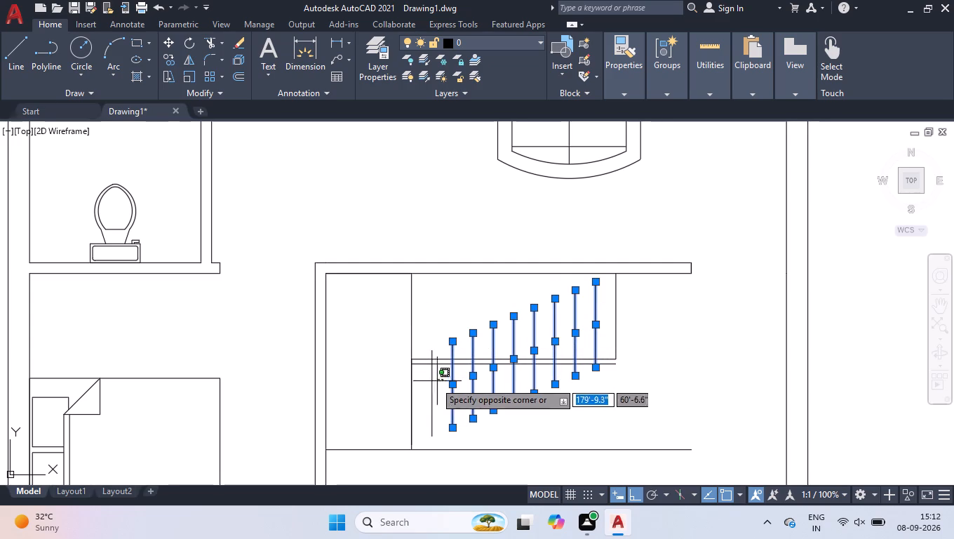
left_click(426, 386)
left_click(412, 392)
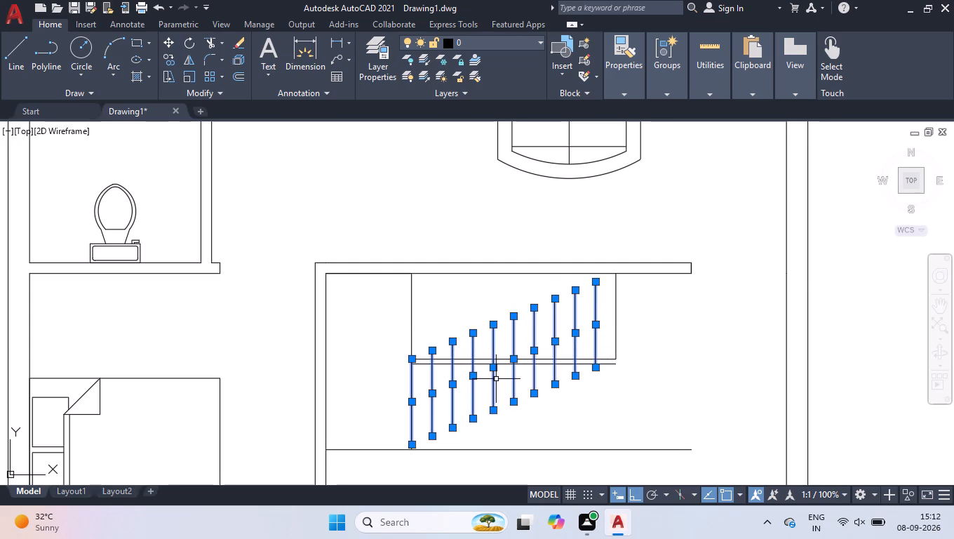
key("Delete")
Copy the right vertical line as an 11-item fitted array along the upper wall's inner line, ending at the left vertical line's top.
left_click_drag(630, 315, 619, 318)
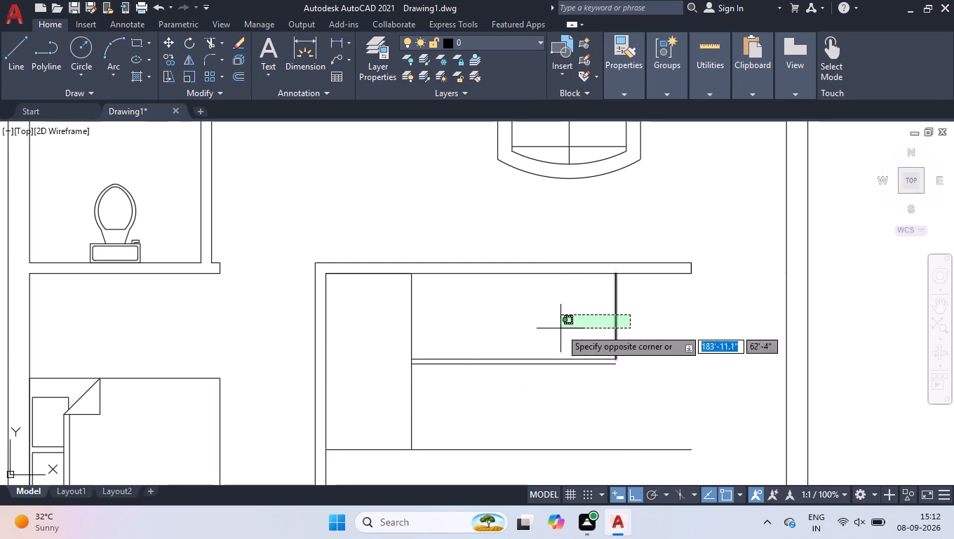
left_click(560, 328)
type("cop")
key("Return")
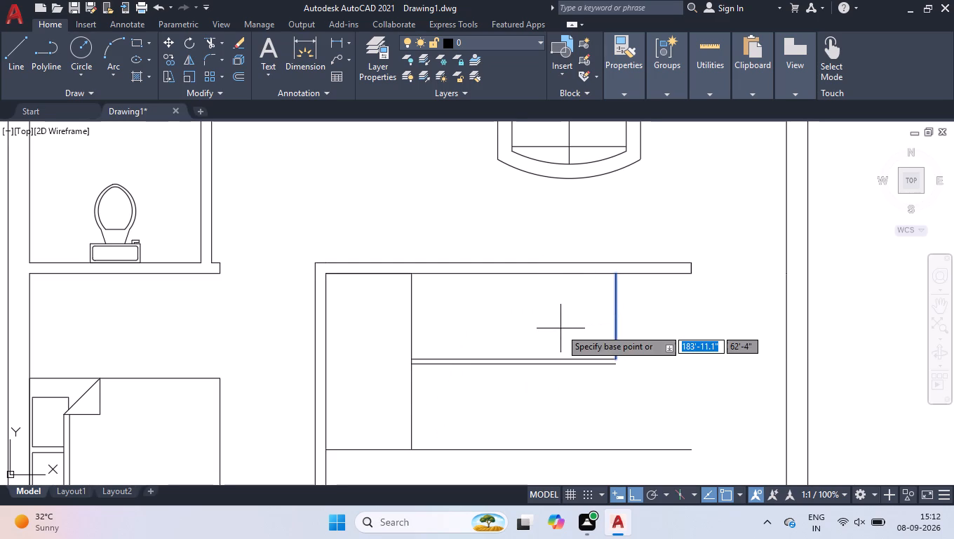
left_click(613, 274)
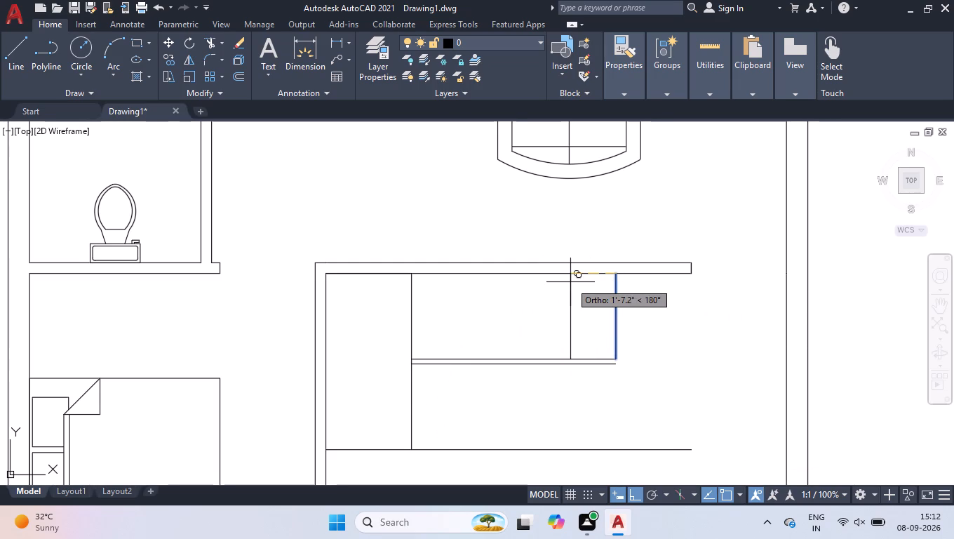
type("ar")
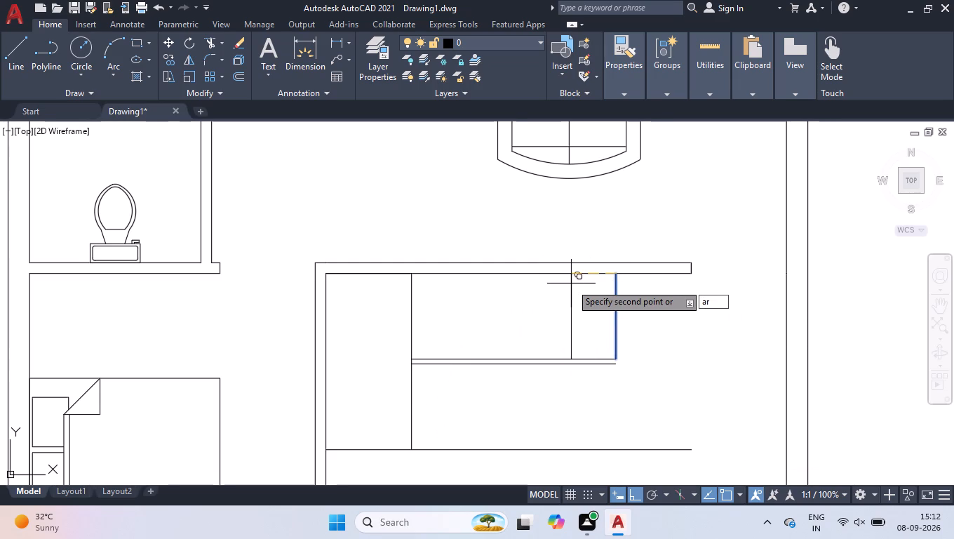
key("Return")
type("11")
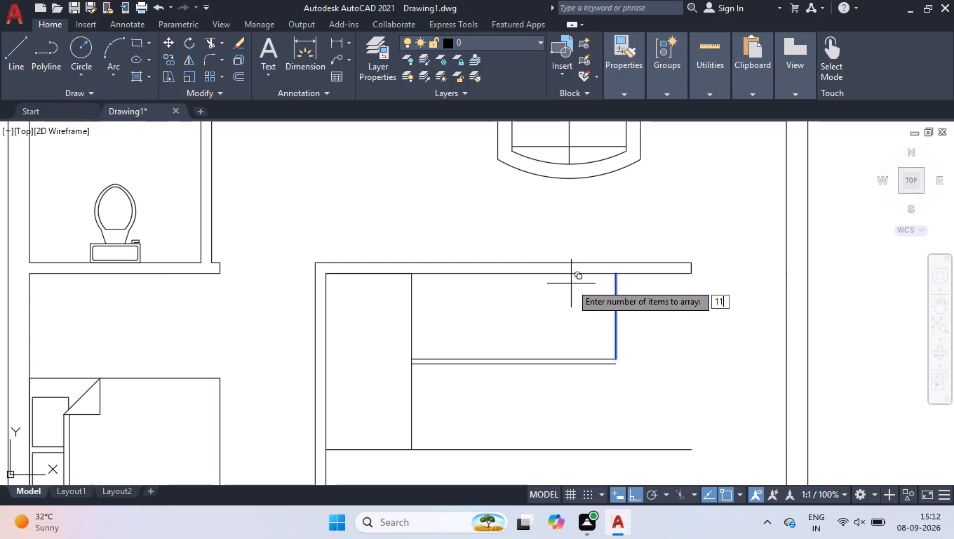
key("Return")
key("f")
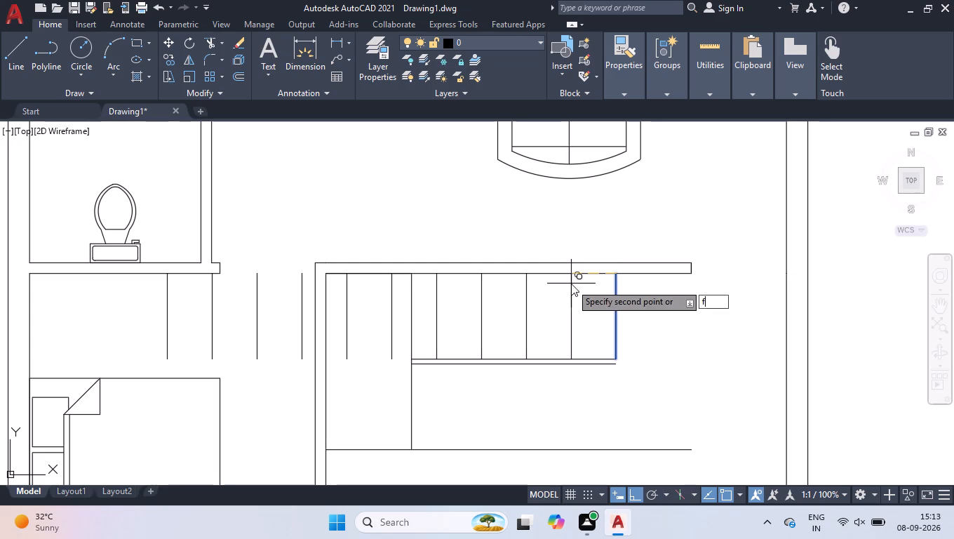
key("Return")
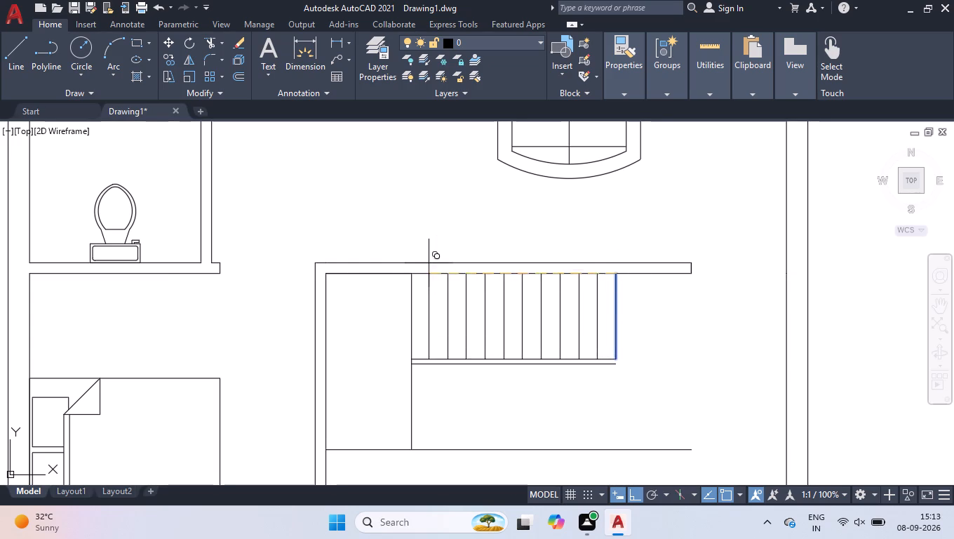
left_click(411, 274)
key("space")
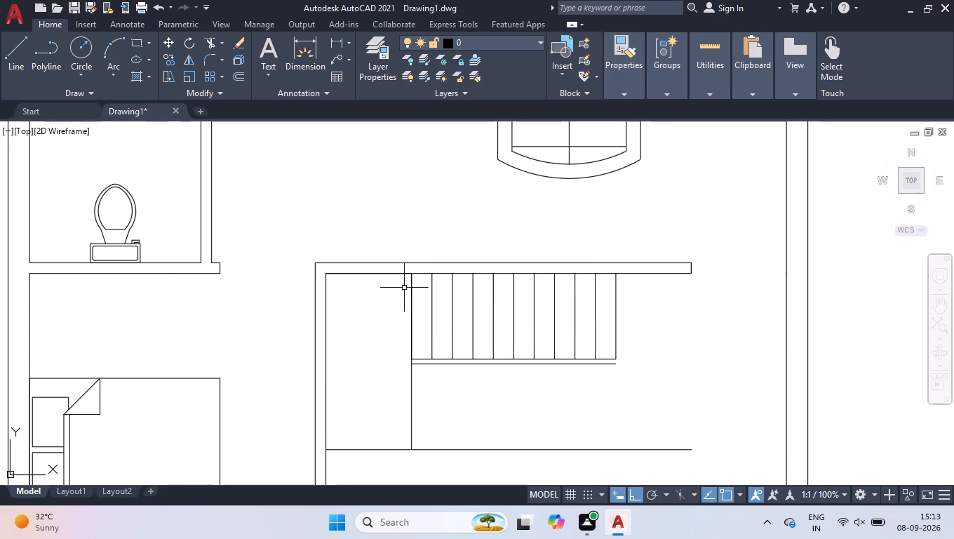
Delete the array copy that overlaps the upper part of the left vertical line.
left_click(413, 291)
key("Delete")
Measure the spacing between the upper flight's tread lines.
left_click(687, 112)
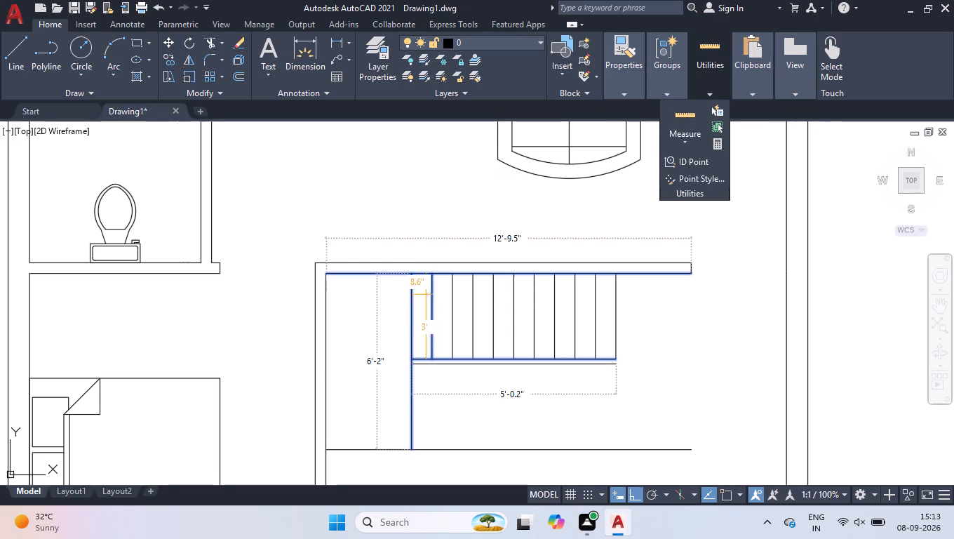
key("space")
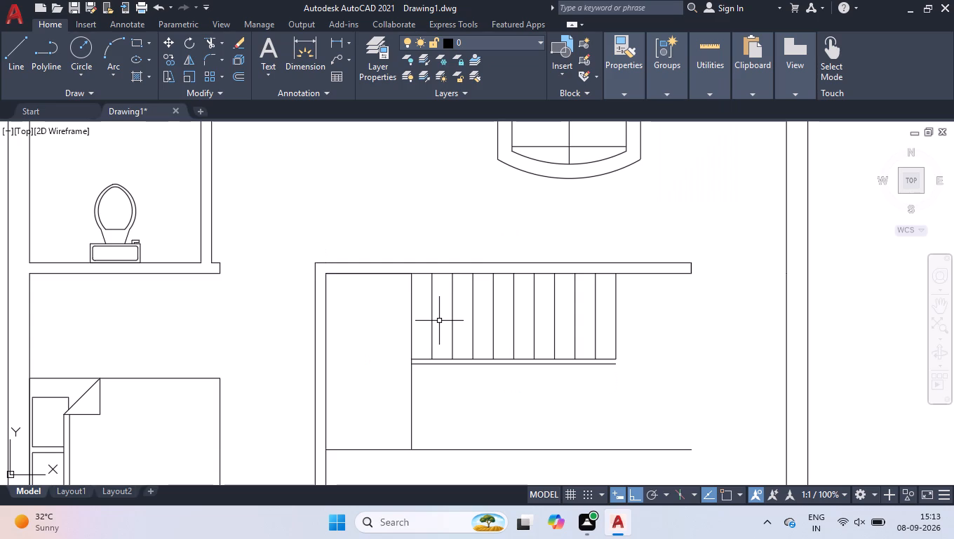
Draw a 3' vertical line below the upper flight's second tread line from the right, from the double line's lower edge to the lowest line.
key("l")
key("Return")
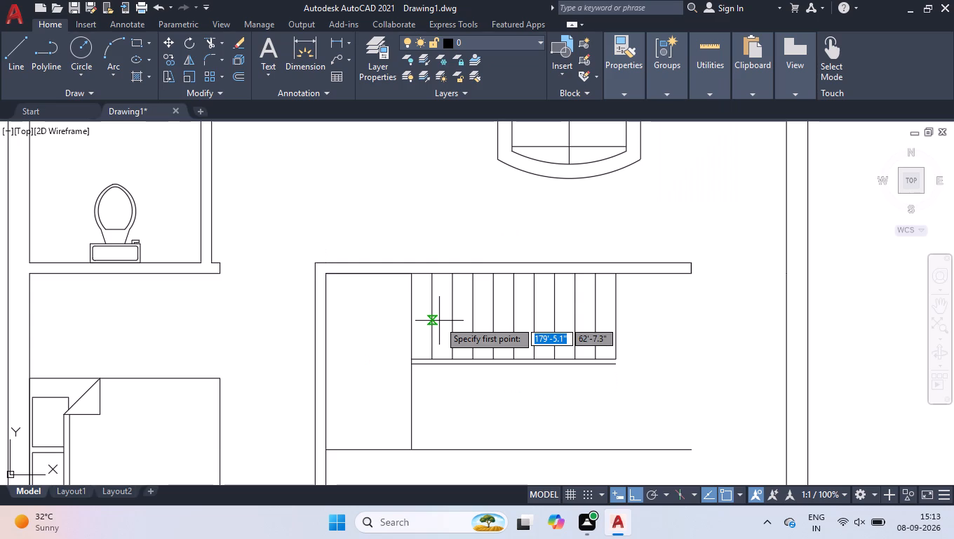
scroll(580, 449, "up", 1)
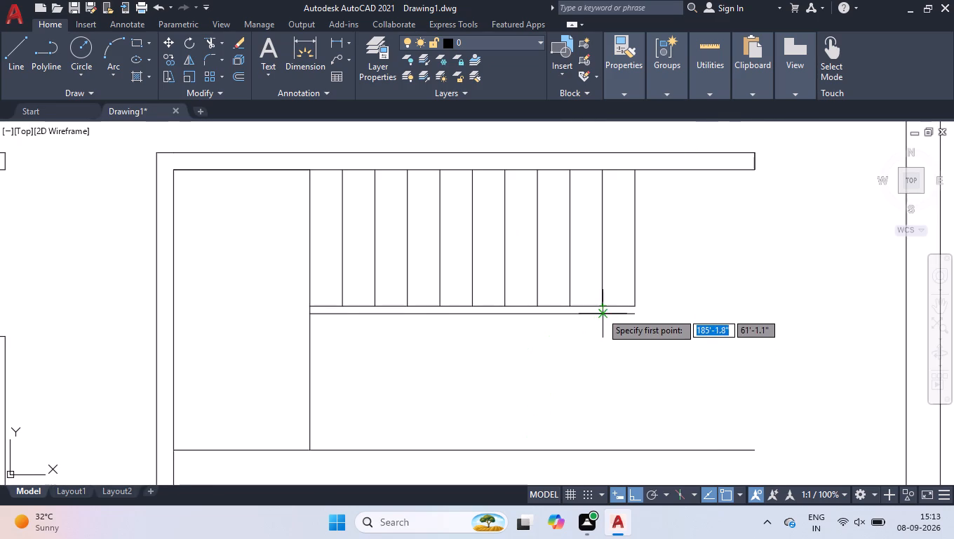
scroll(603, 314, "up", 2)
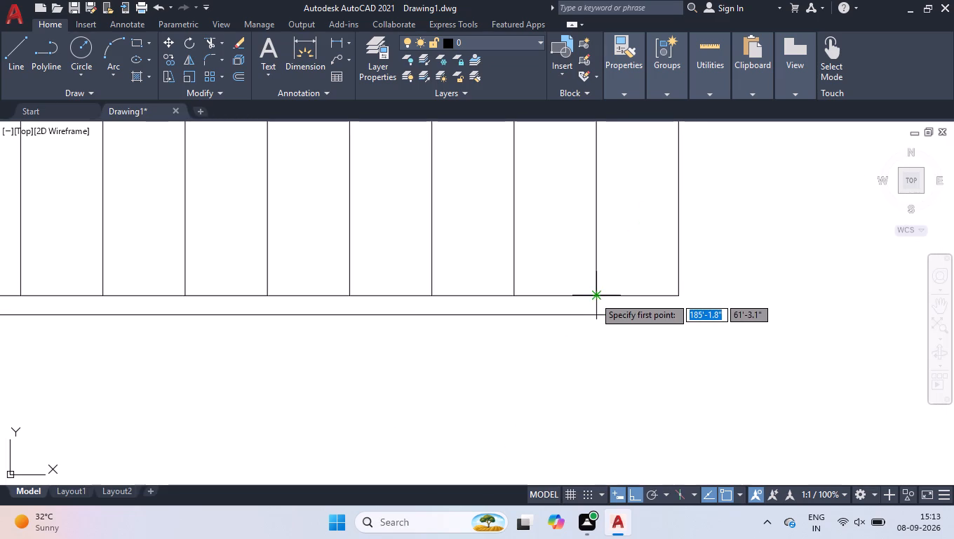
left_click(600, 312)
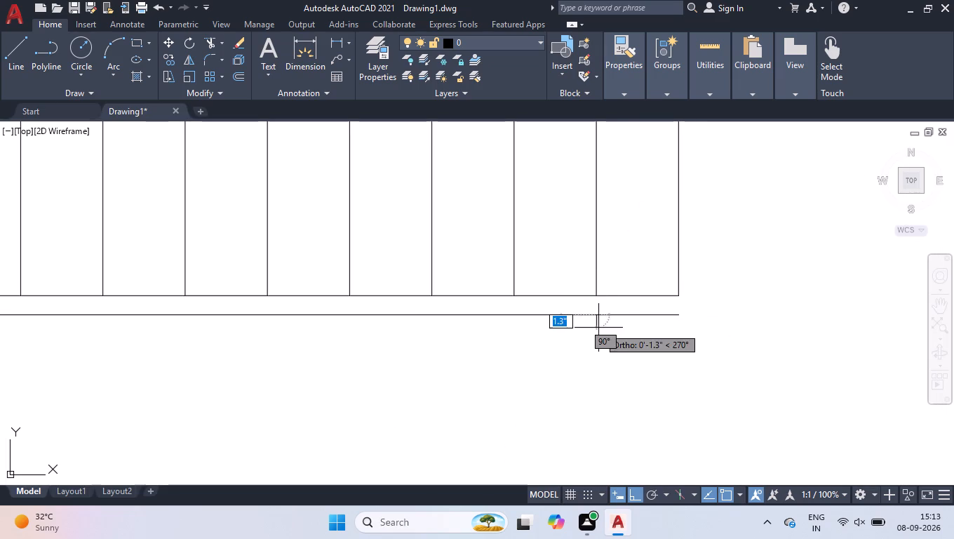
scroll(598, 328, "down", 3)
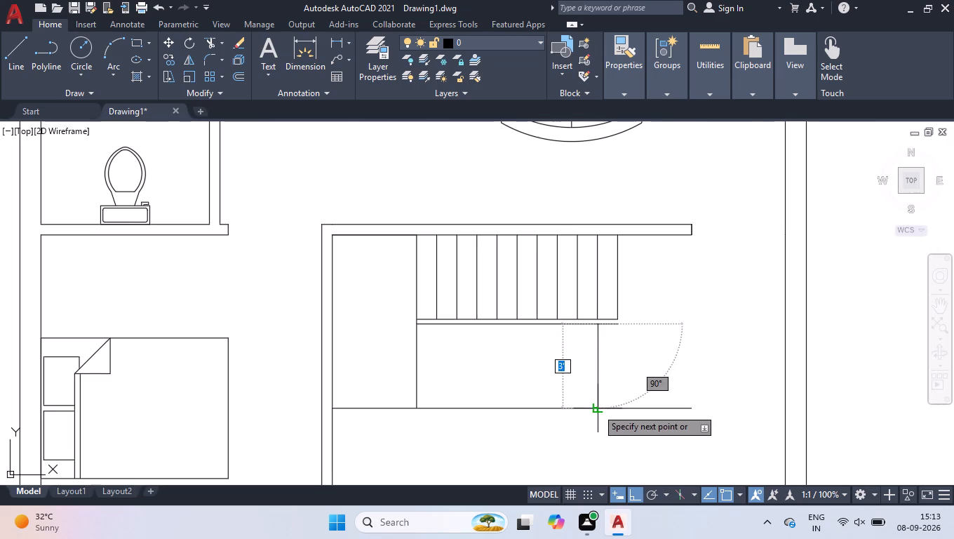
left_click(597, 408)
key("space")
Offset the lower vertical line leftward eight times in succession at 8.6" to fill the lower flight with tread lines.
left_click(609, 373)
left_click(581, 384)
type("off")
key("Return")
type("8.")
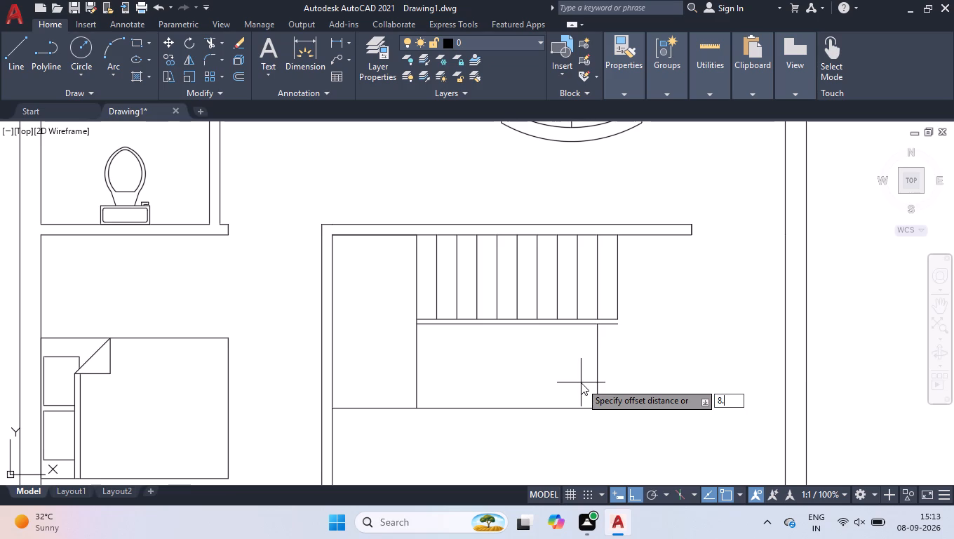
key("6")
key("Return")
left_click(583, 378)
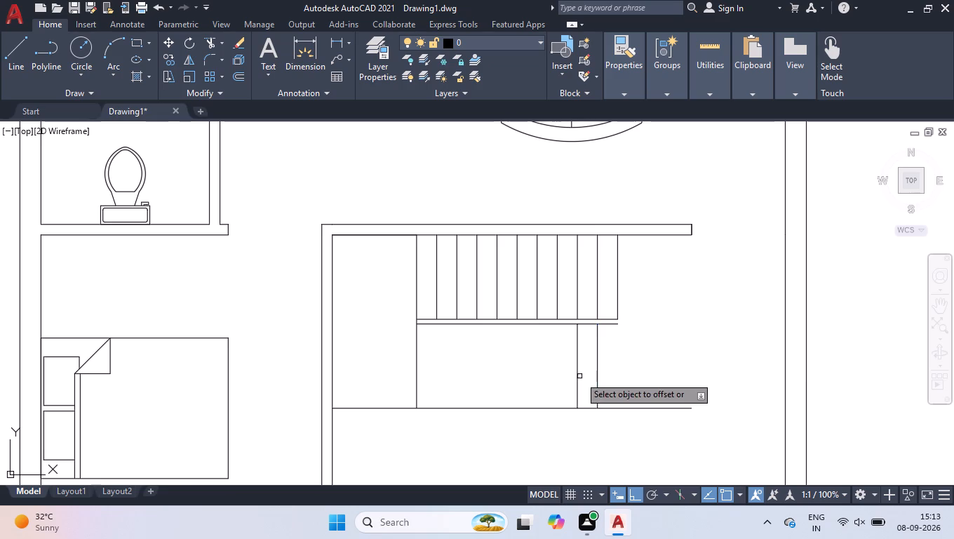
left_click(578, 375)
left_click(554, 373)
left_click(557, 358)
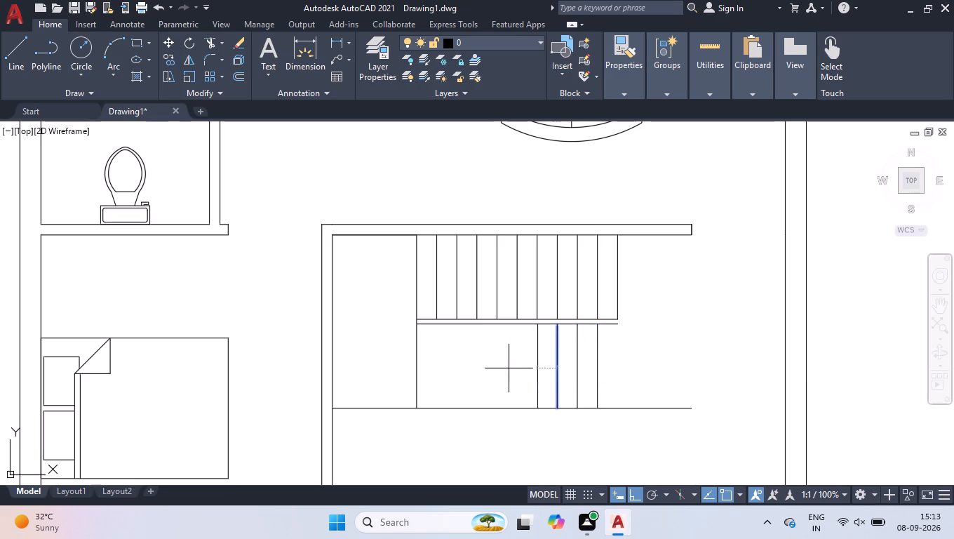
left_click(509, 368)
left_click(537, 347)
left_click(503, 354)
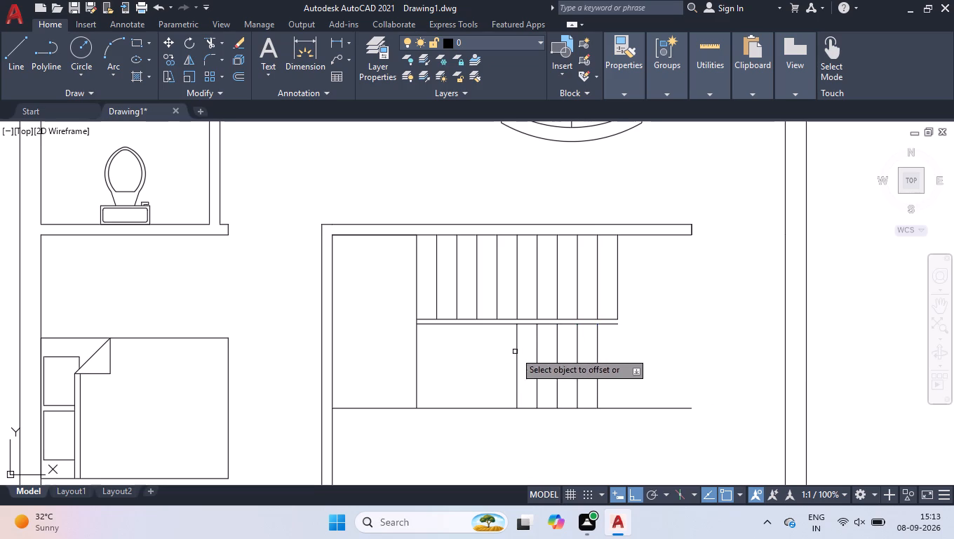
left_click(518, 350)
left_click(453, 366)
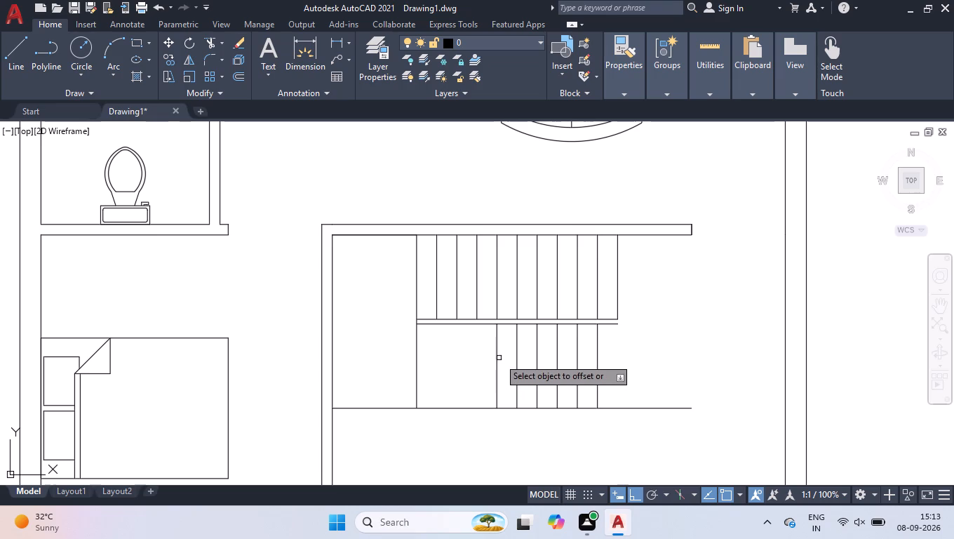
left_click(495, 360)
left_click(454, 361)
left_click(476, 356)
left_click(451, 361)
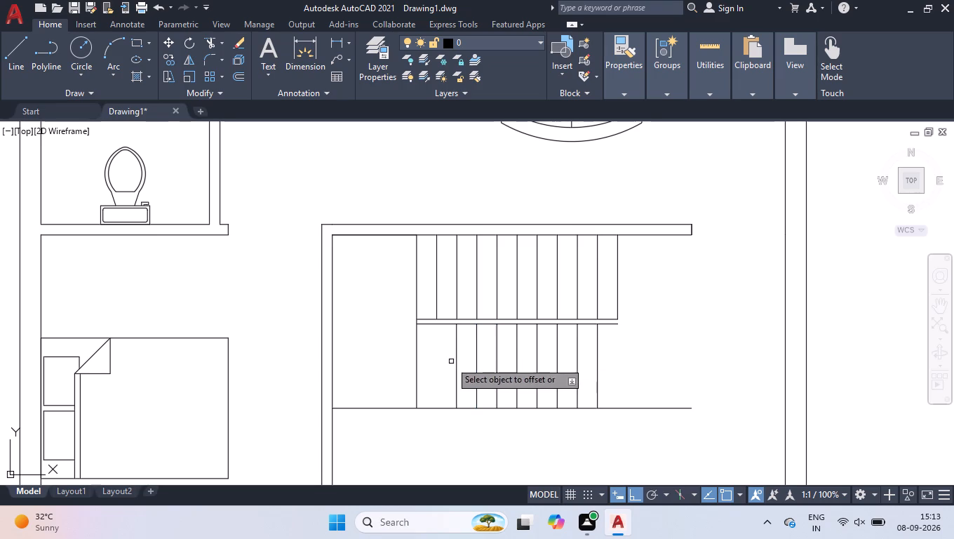
left_click(455, 355)
left_click(436, 359)
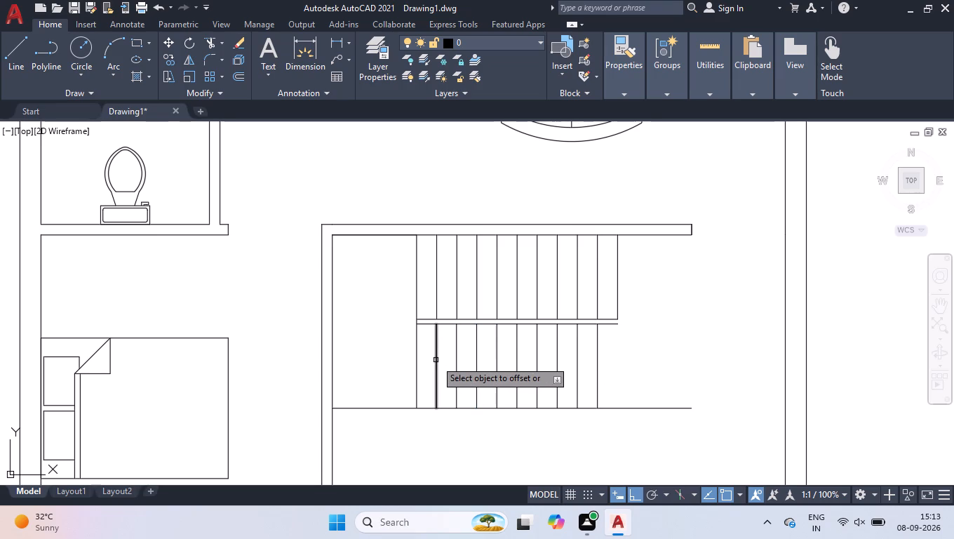
key("Return")
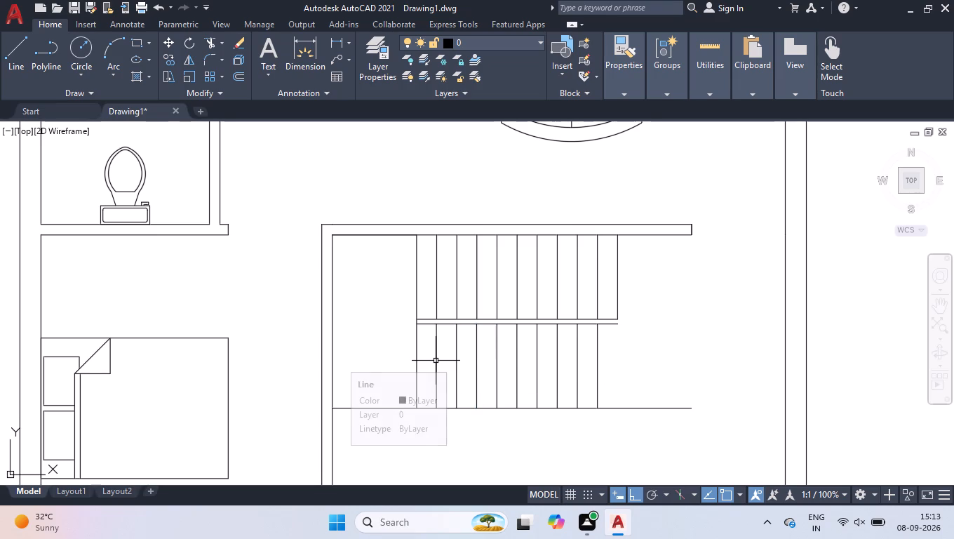
Extend the upper flight's rightmost tread line down to the lower edge of the double line between the flights.
type("ex")
key("Return")
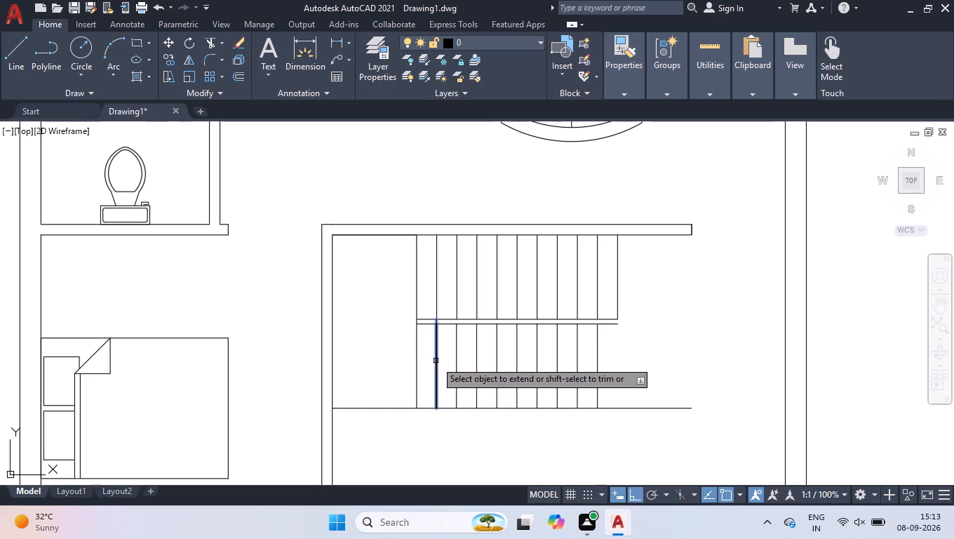
left_click(619, 299)
key("Return")
Trim the part of the lowest horizontal stair line that projects past the lower flight's rightmost tread line.
type("tr")
key("Return")
left_click_drag(647, 311, 652, 331)
left_click_drag(629, 430, 631, 417)
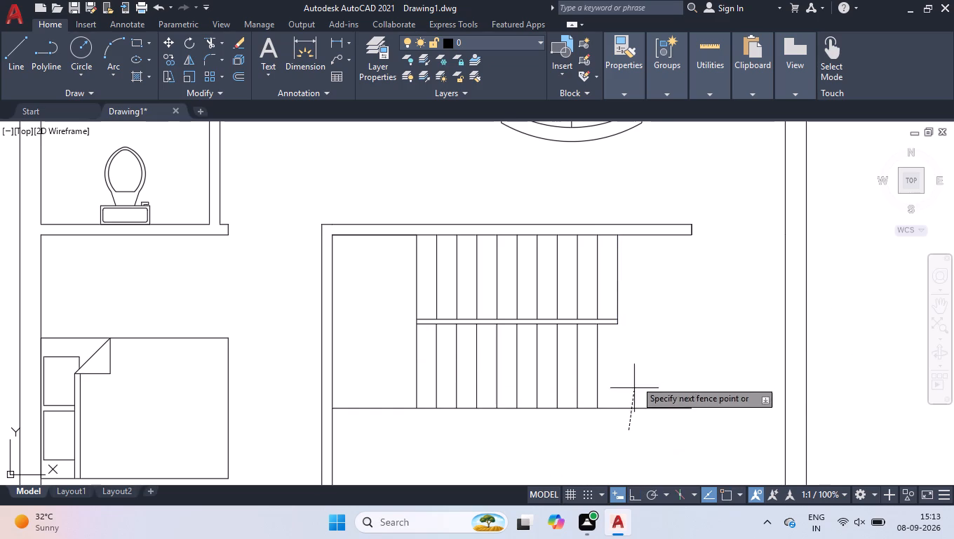
left_click(636, 377)
key("Return")
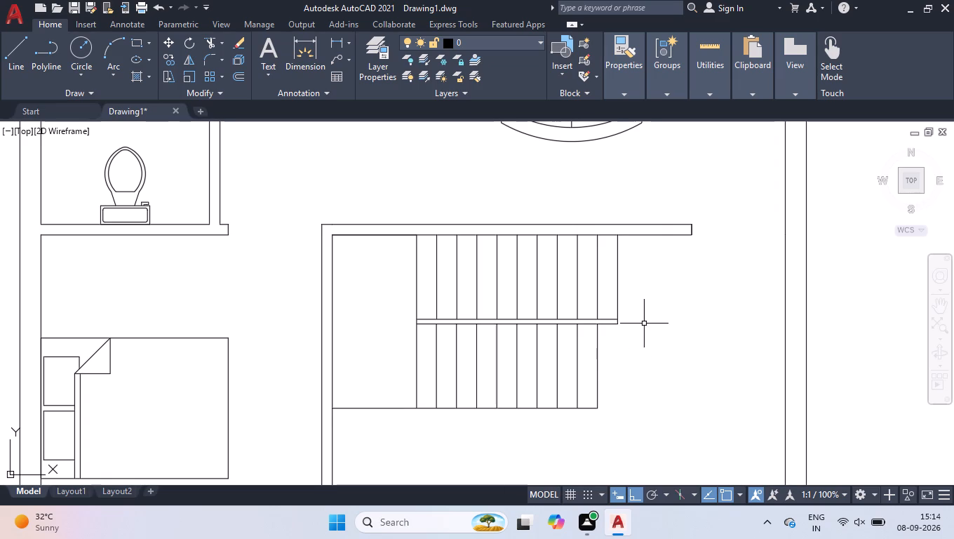
Draw the stair direction line from the midpoint of the upper flight's fourth tread from the right, onto the landing, down about 3'2", and about 4'6" back into the lower flight.
key("l")
key("Return")
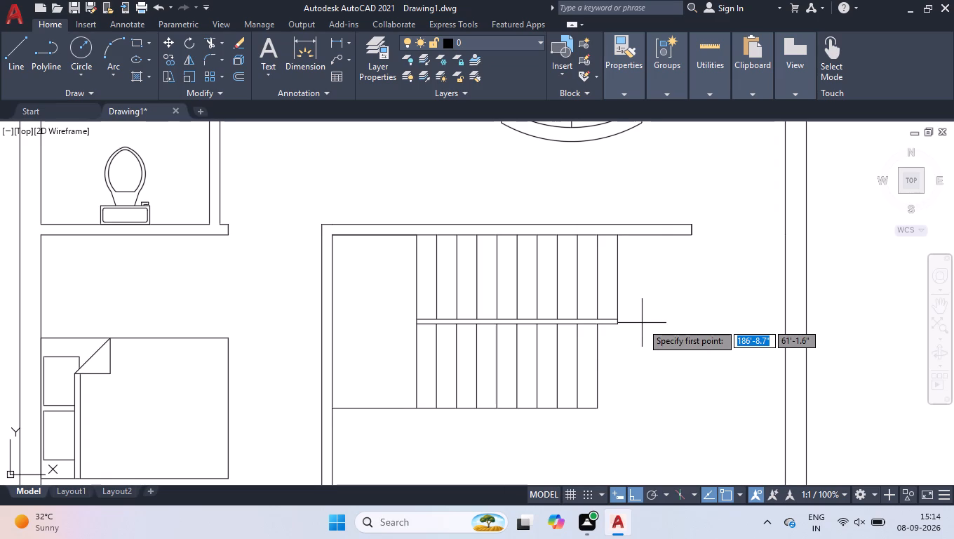
left_click(560, 279)
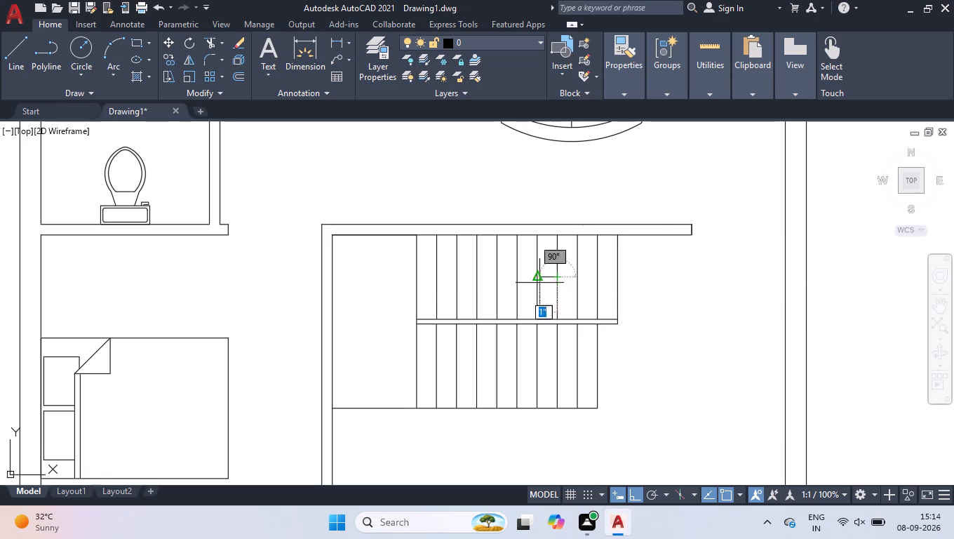
left_click(398, 282)
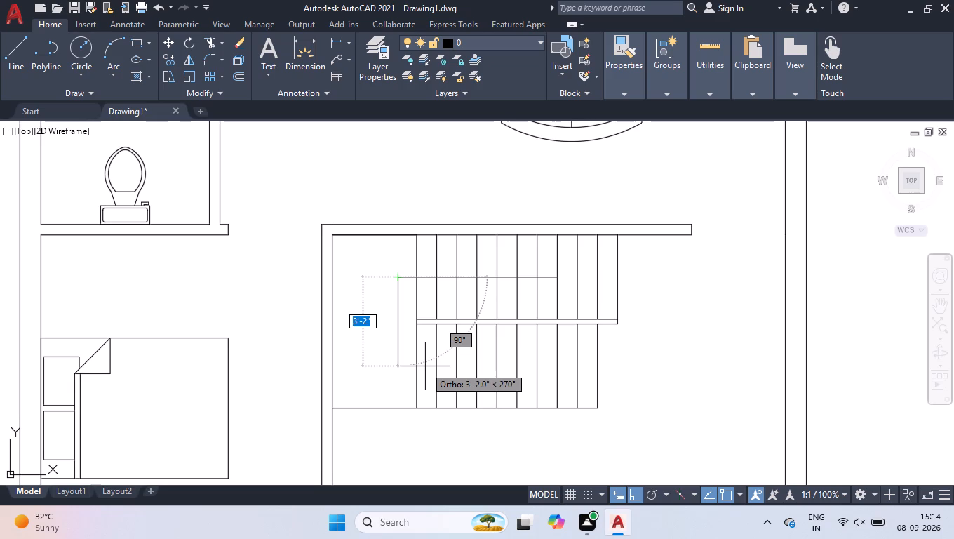
left_click(389, 364)
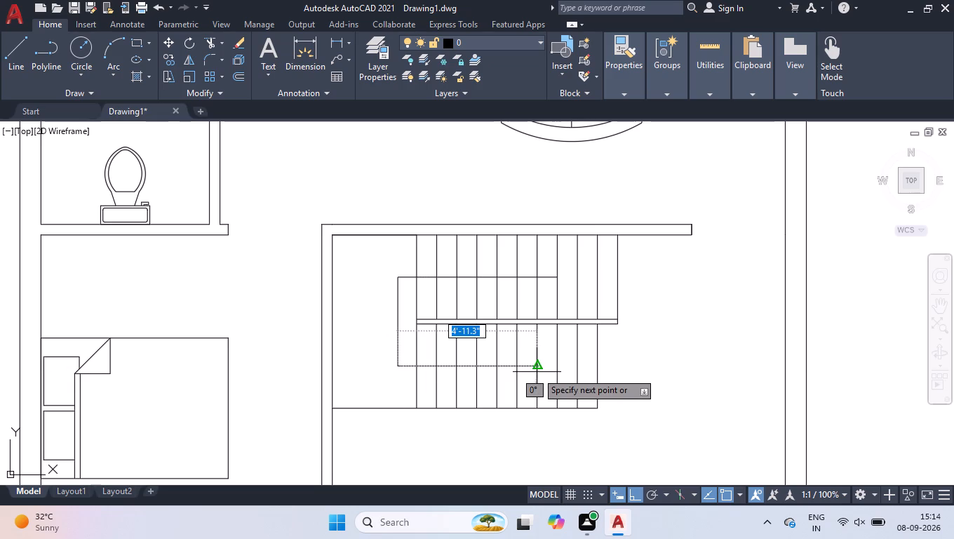
scroll(537, 372, "up", 2)
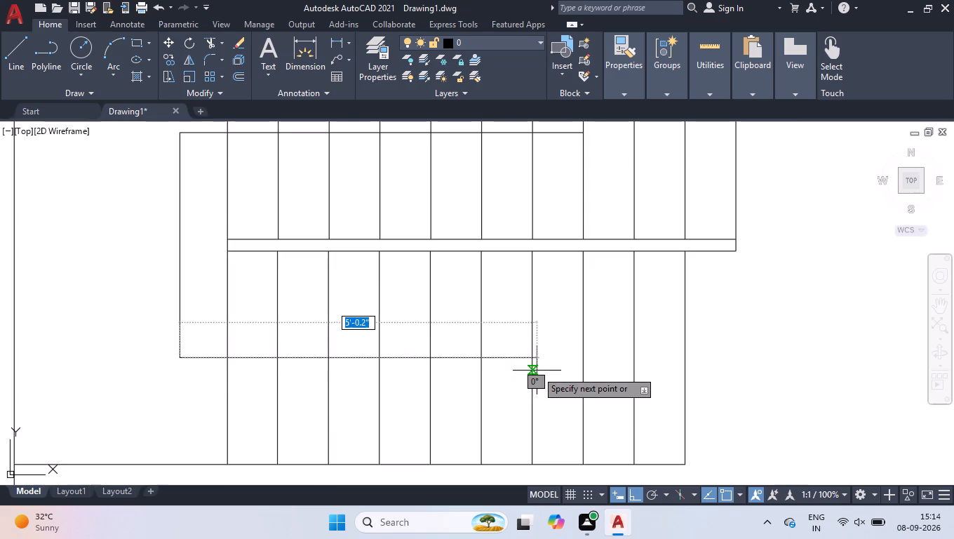
left_click(502, 354)
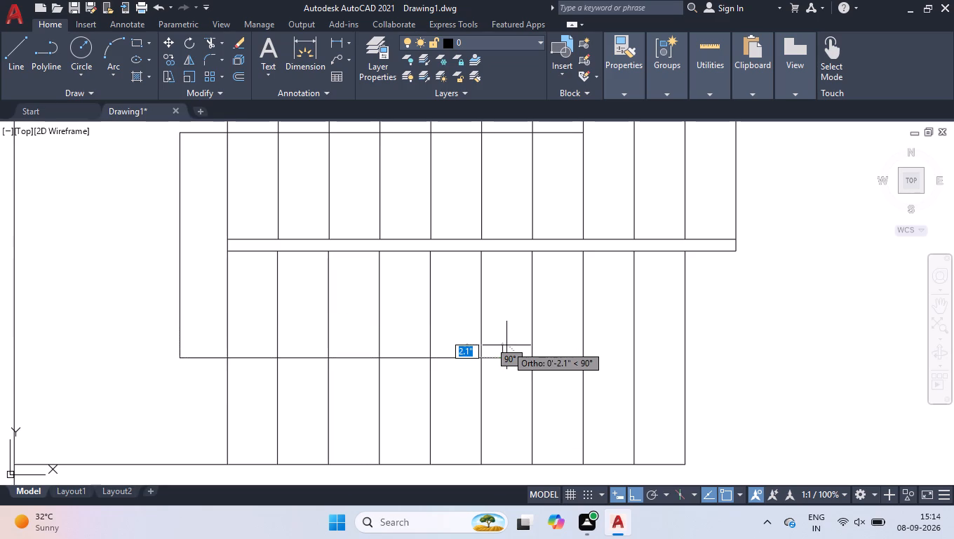
Continue the direction line with half an arrowhead: 3" upward, then a slanted line about 5.6" long ending level with the direction line.
key("3")
key("Return")
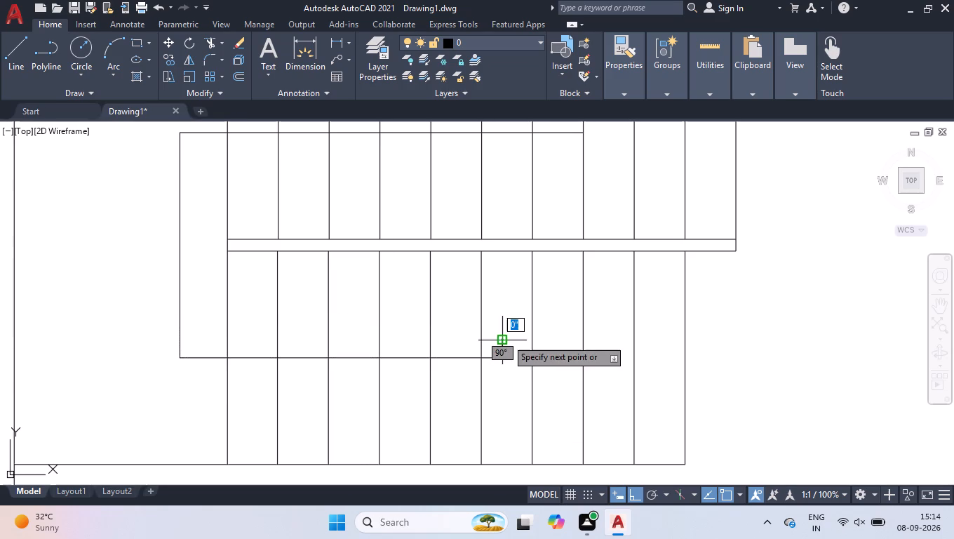
left_click(649, 489)
scroll(497, 342, "up", 2)
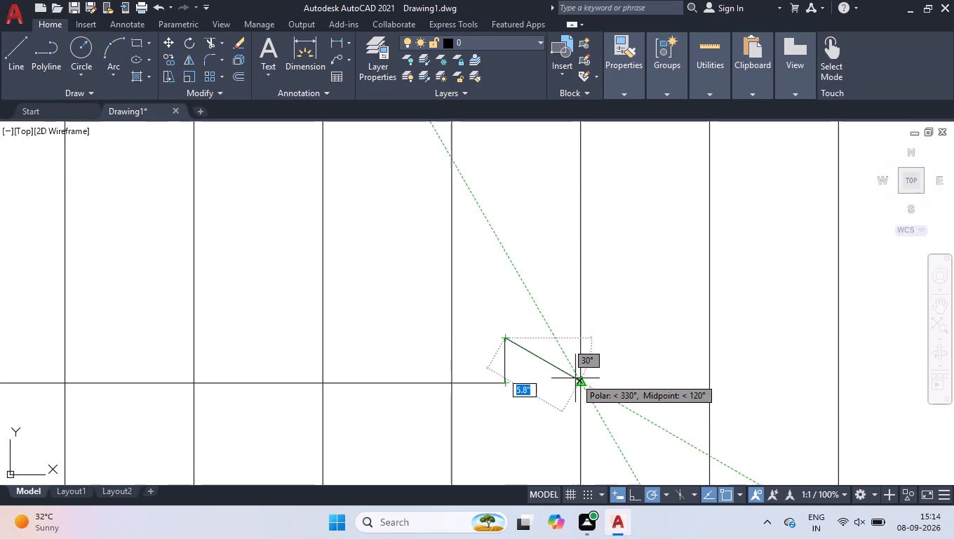
scroll(562, 389, "up", 3)
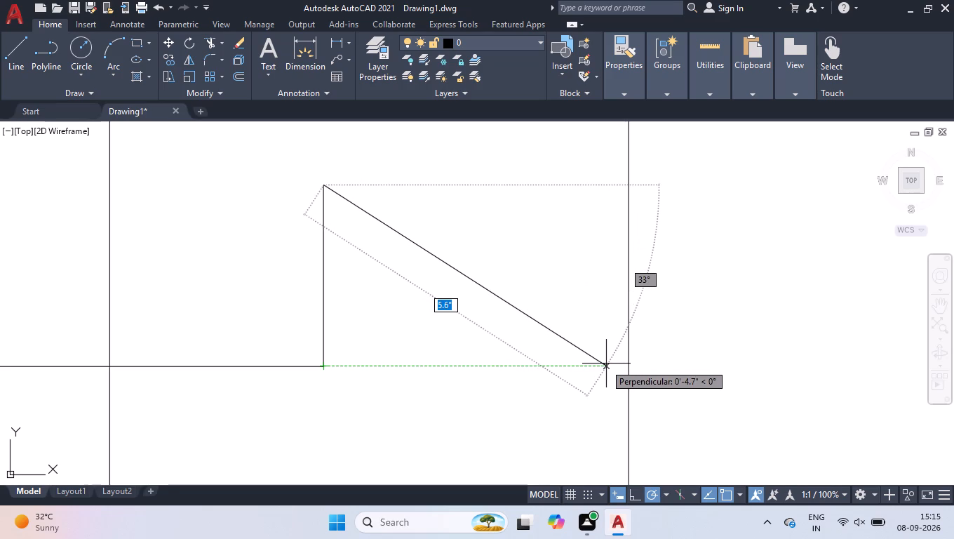
left_click(610, 364)
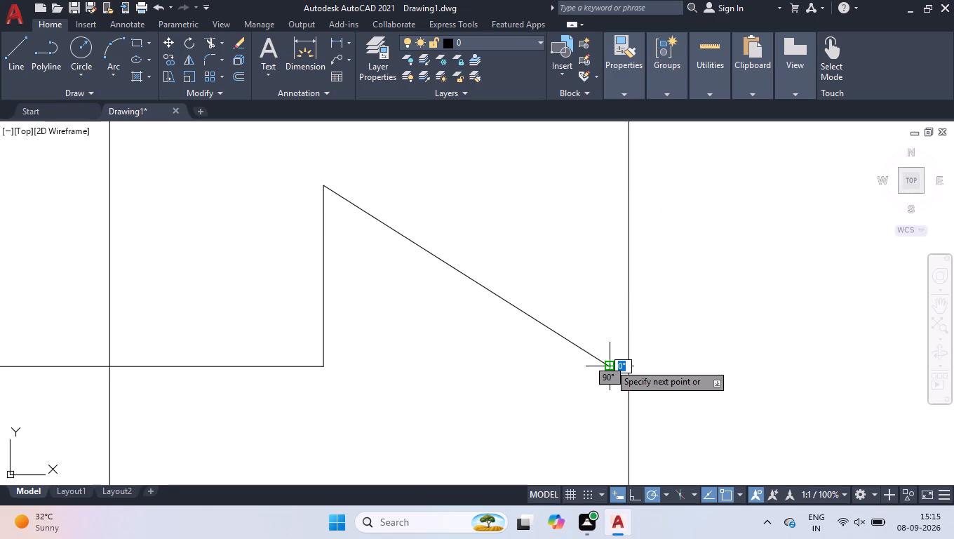
key("space")
Mirror the half arrowhead about the direction line's axis, keeping the source lines, to complete the triangular arrowhead.
left_click_drag(575, 227, 567, 232)
left_click(177, 303)
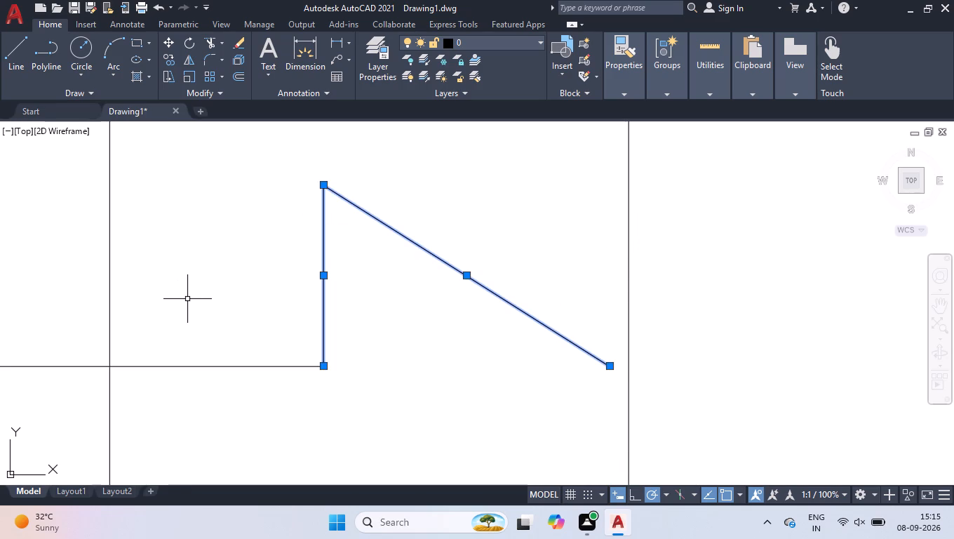
type("mi")
key("Return")
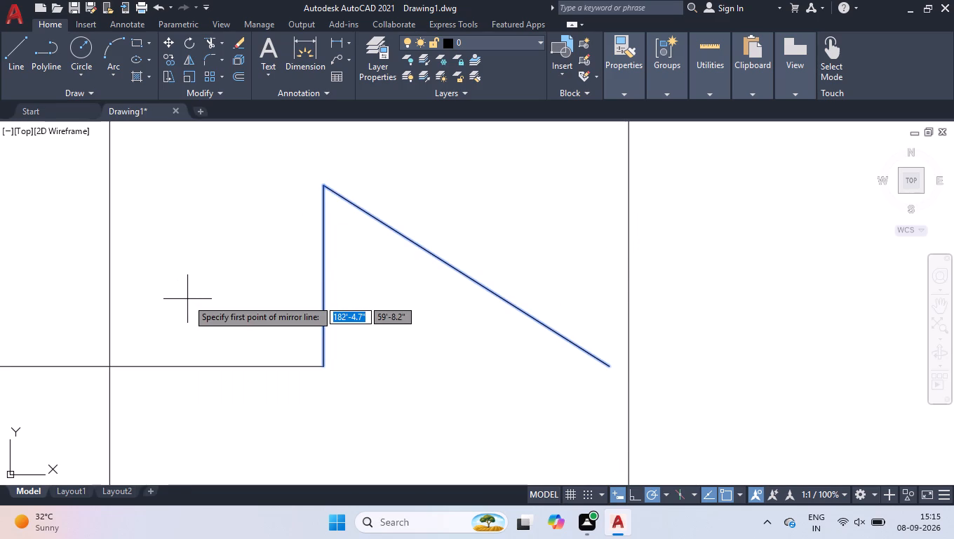
left_click(614, 366)
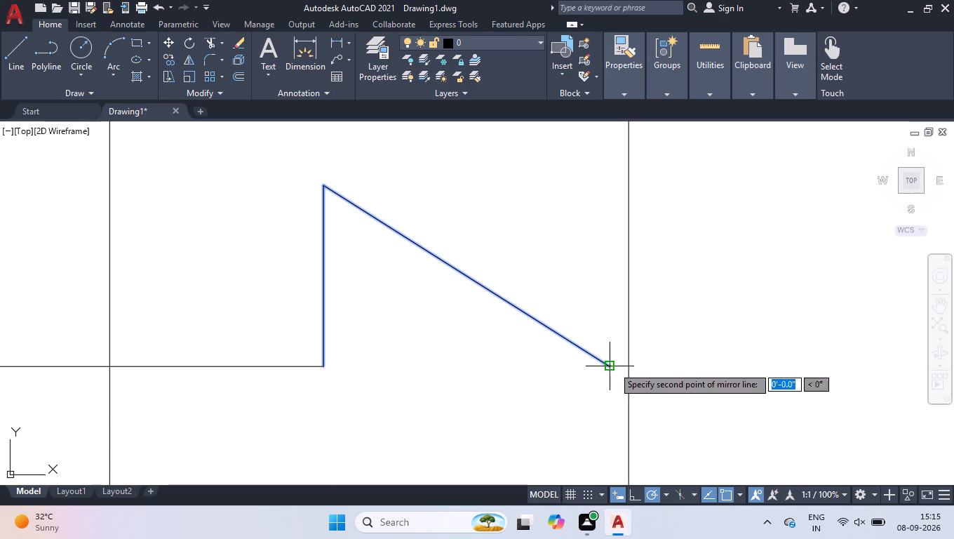
left_click(325, 370)
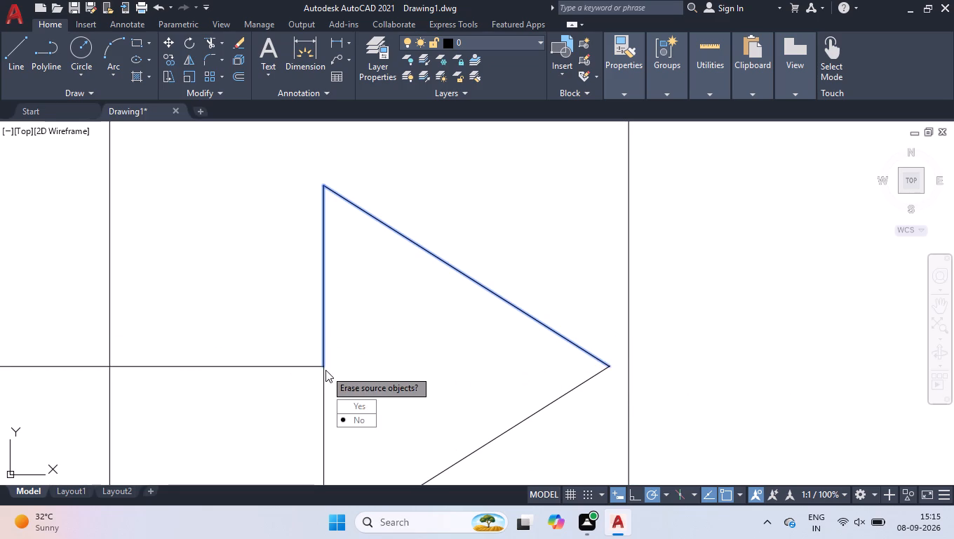
left_click_drag(344, 422, 325, 370)
scroll(386, 303, "down", 3)
scroll(462, 307, "down", 3)
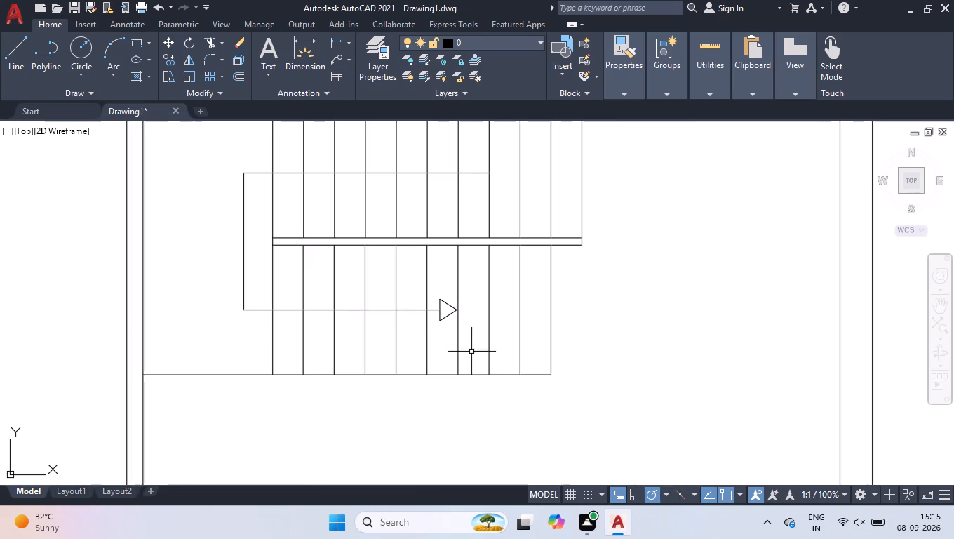
scroll(483, 378, "down", 2)
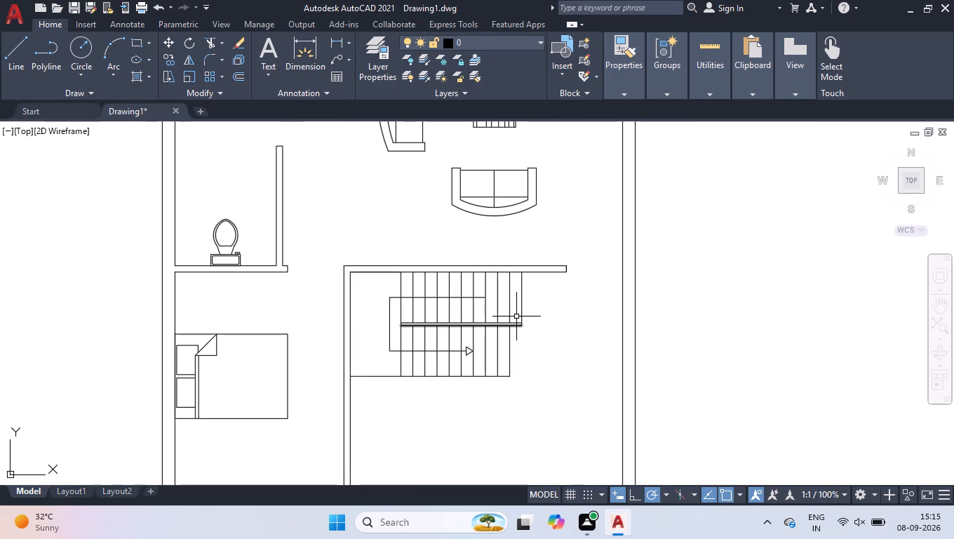
scroll(515, 314, "down", 2)
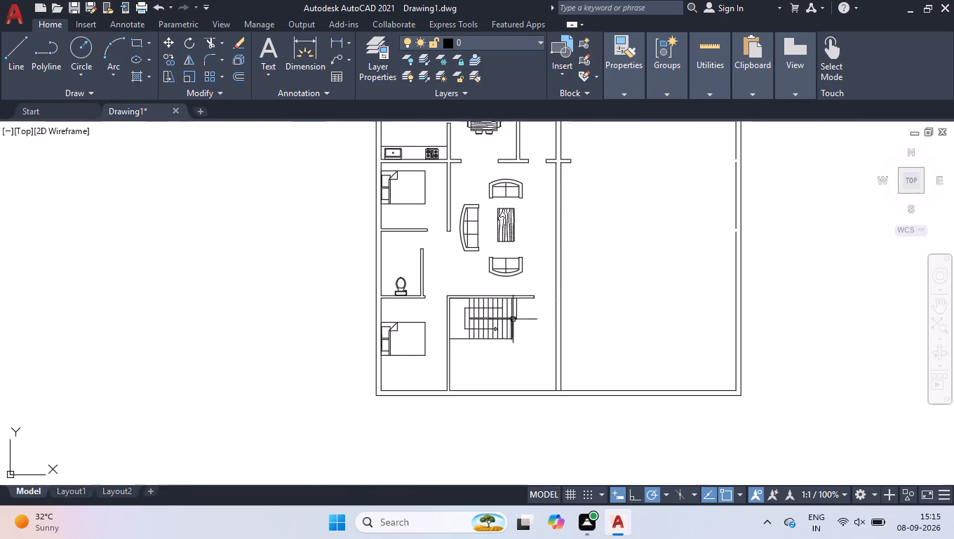
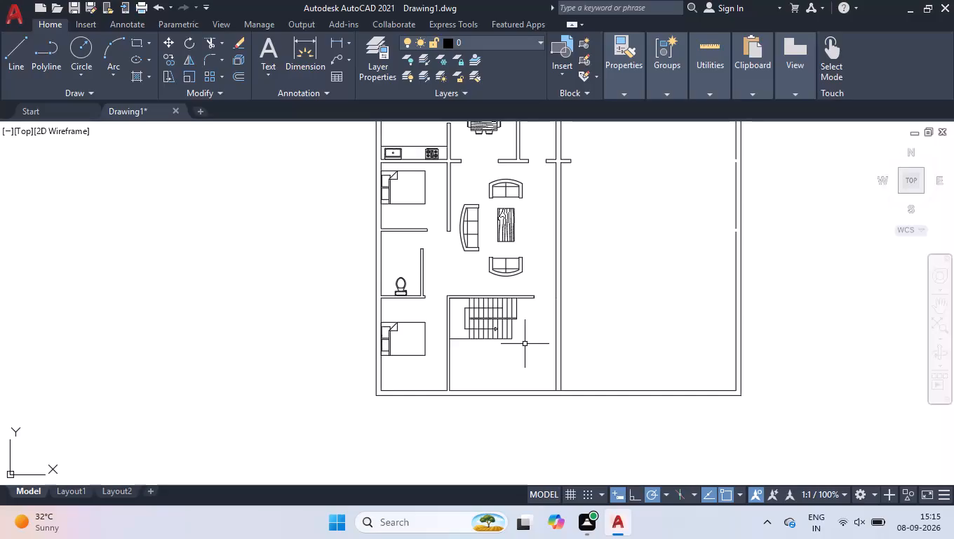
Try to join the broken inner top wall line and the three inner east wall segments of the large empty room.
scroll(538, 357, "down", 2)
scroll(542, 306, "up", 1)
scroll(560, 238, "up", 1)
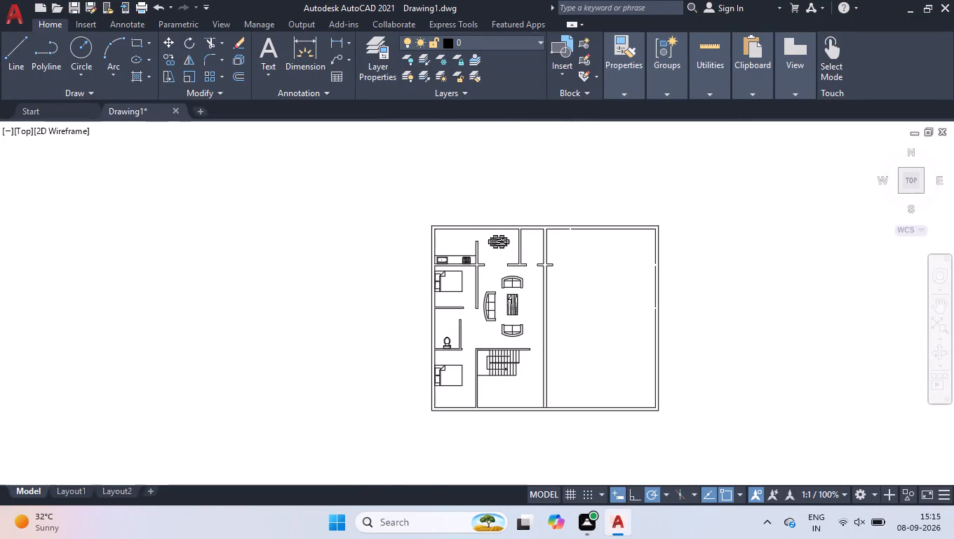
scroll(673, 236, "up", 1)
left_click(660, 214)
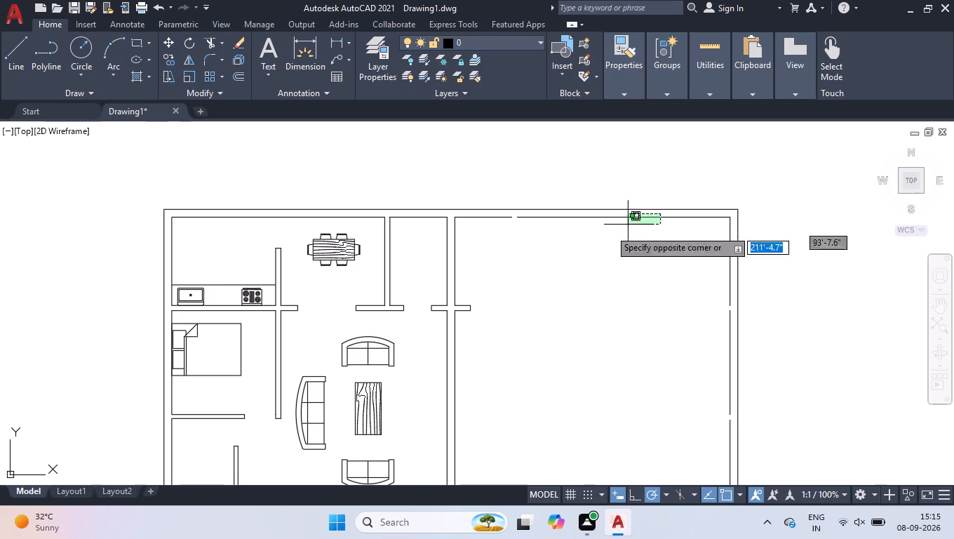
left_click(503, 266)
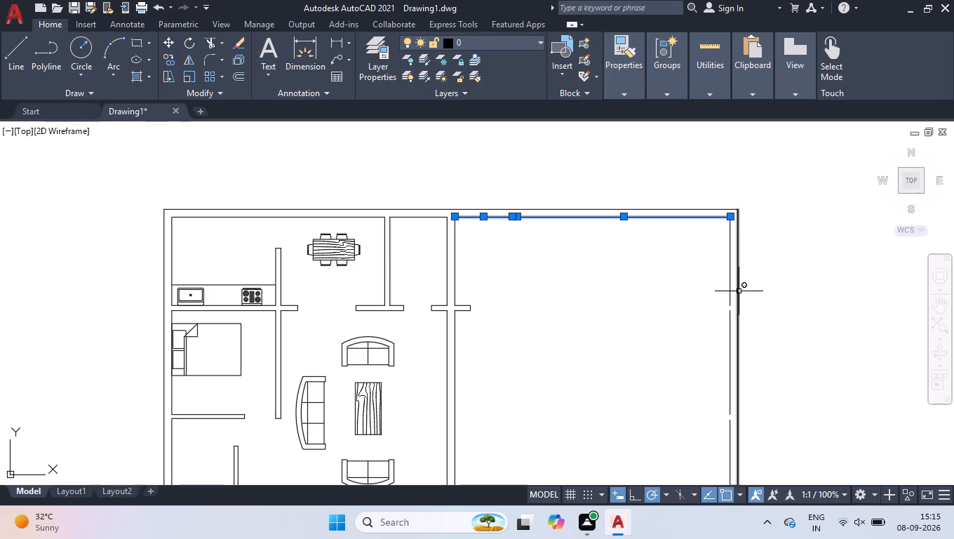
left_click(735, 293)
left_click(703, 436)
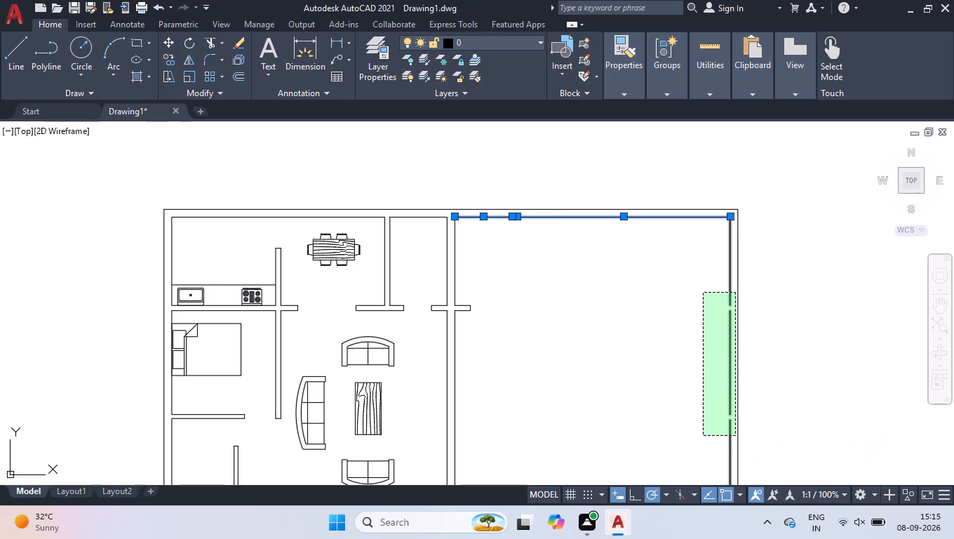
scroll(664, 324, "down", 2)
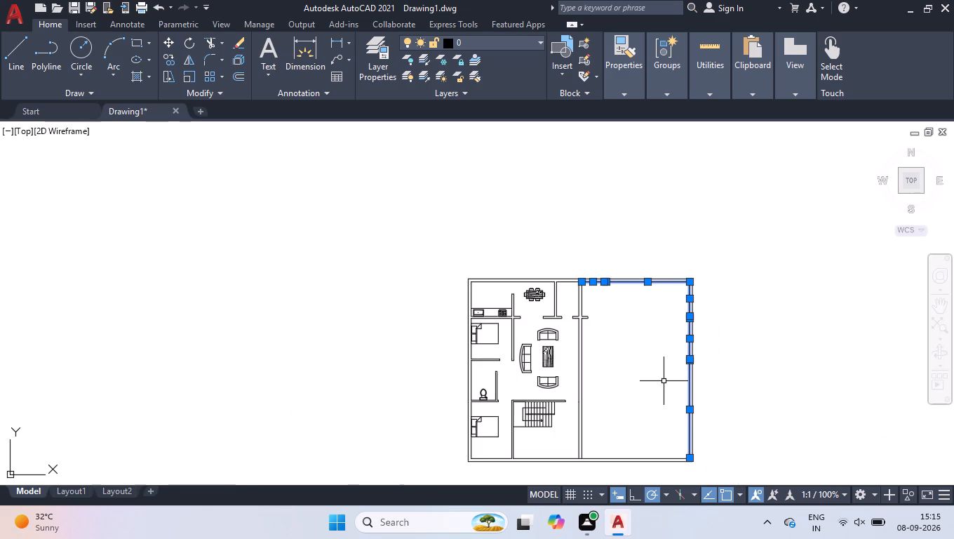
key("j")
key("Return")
Join the two lower segments of the large empty room's inner east wall line across the gap between them.
scroll(671, 369, "up", 1)
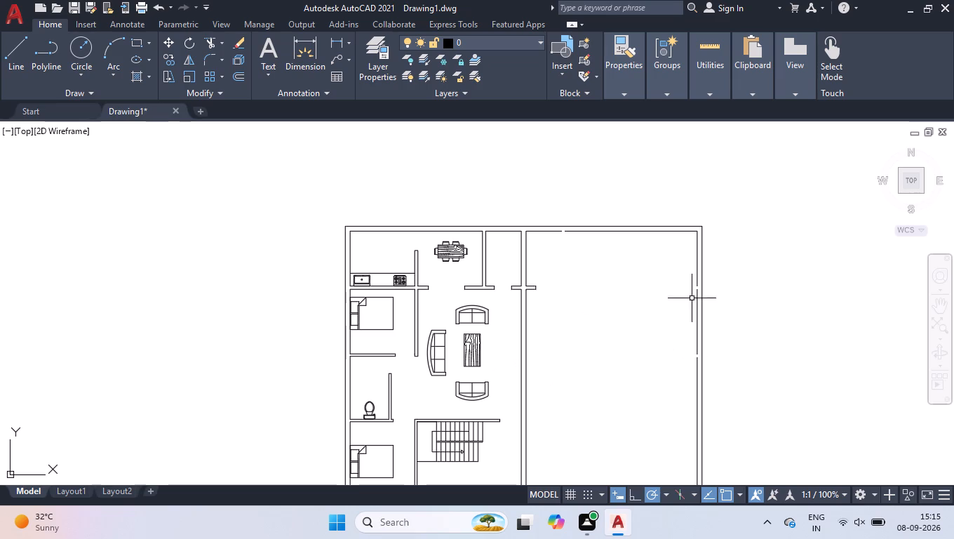
scroll(704, 283, "up", 3)
left_click(674, 275)
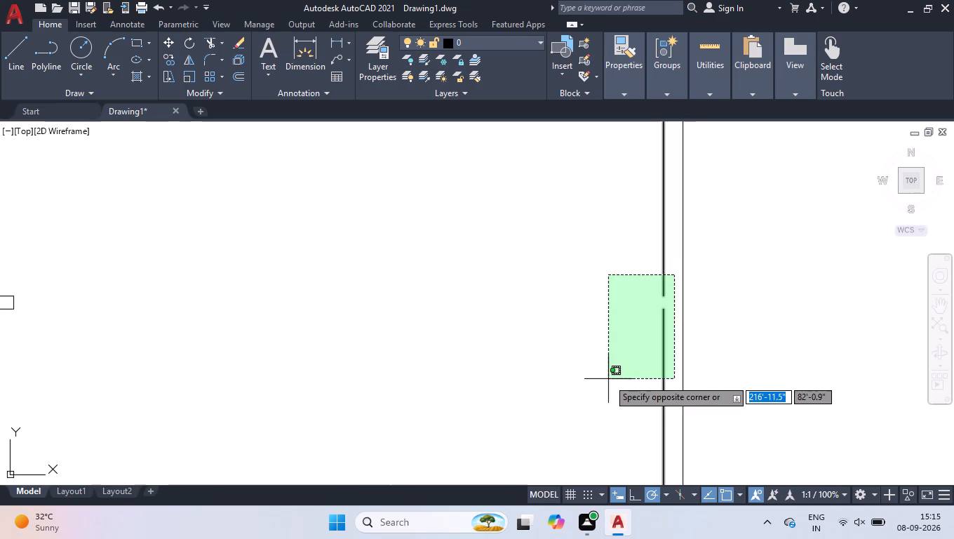
scroll(608, 380, "down", 5)
scroll(603, 439, "down", 2)
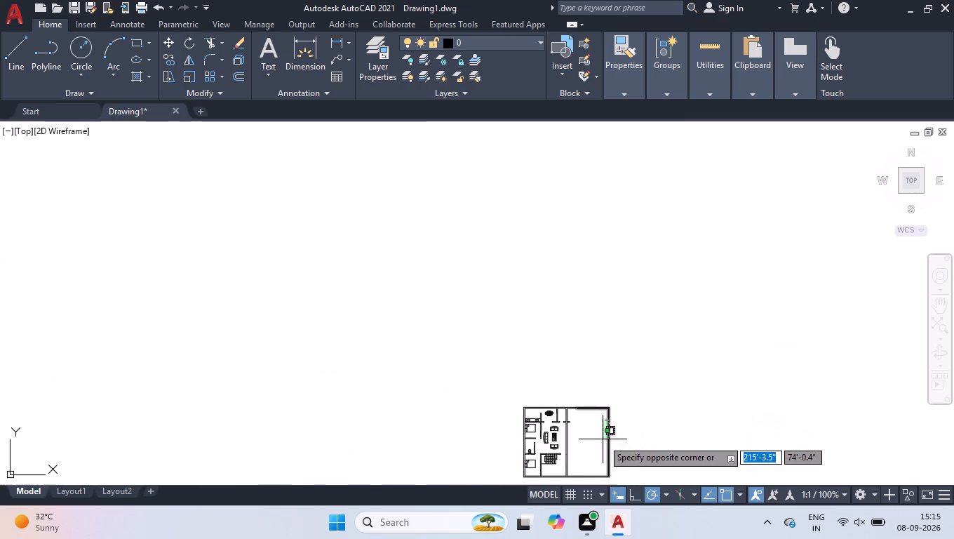
scroll(579, 477, "up", 4)
left_click(579, 428)
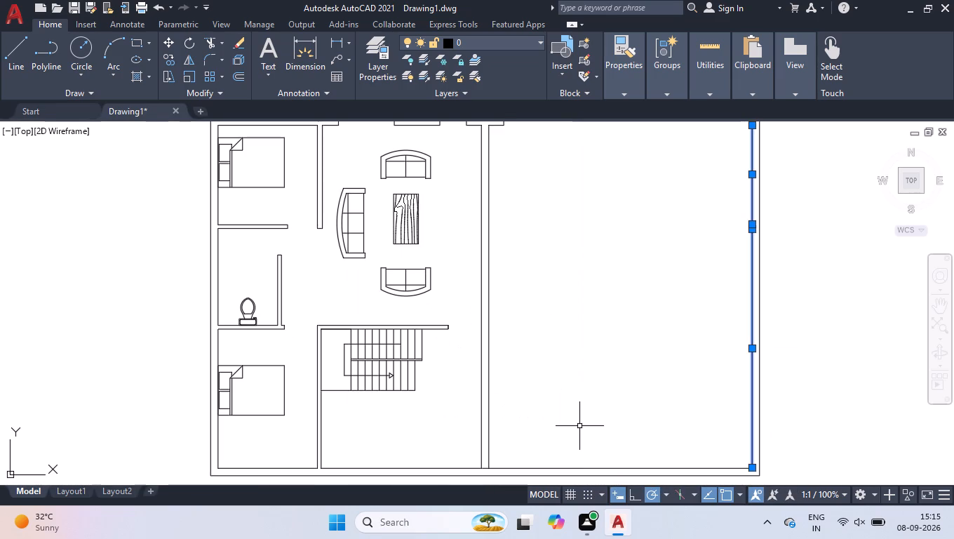
key("j")
key("Return")
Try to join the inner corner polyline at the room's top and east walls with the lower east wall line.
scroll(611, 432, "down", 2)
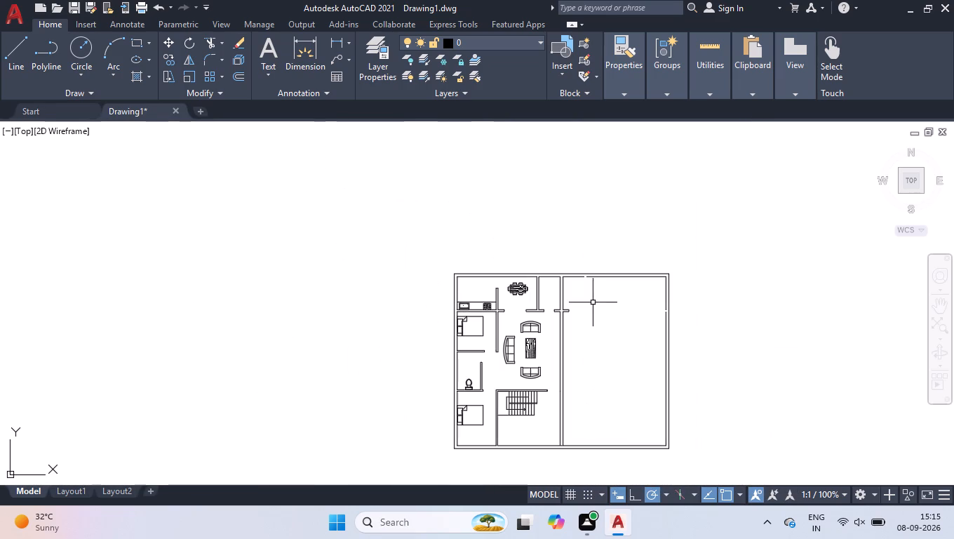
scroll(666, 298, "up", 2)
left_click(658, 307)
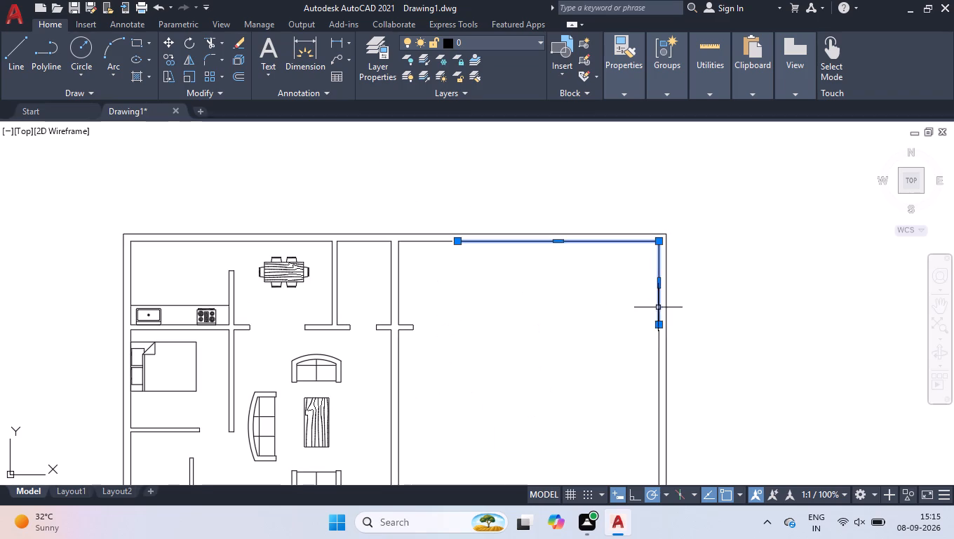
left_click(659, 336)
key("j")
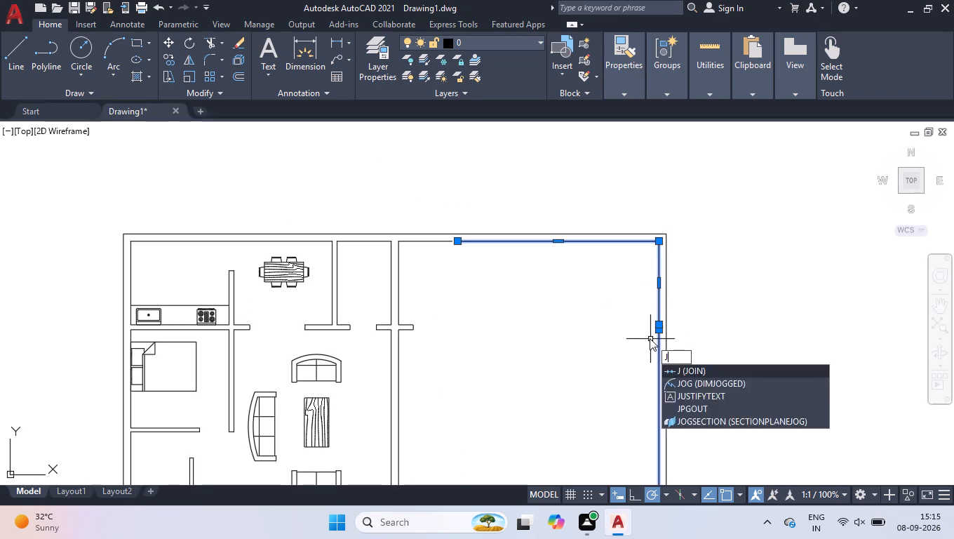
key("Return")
Extend the corner polyline's top run to the partition wall and the lower inner east wall line up to the top wall.
type("ex")
key("Return")
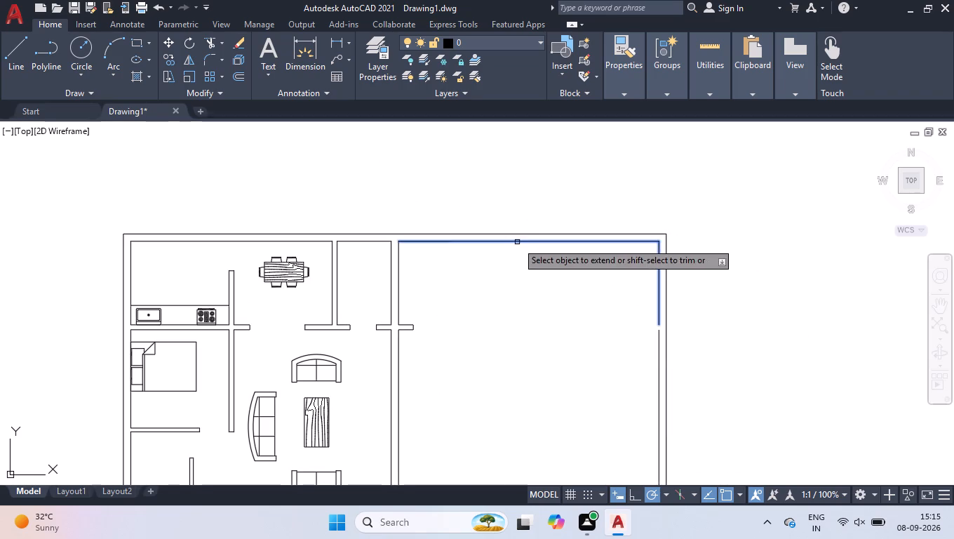
left_click(517, 242)
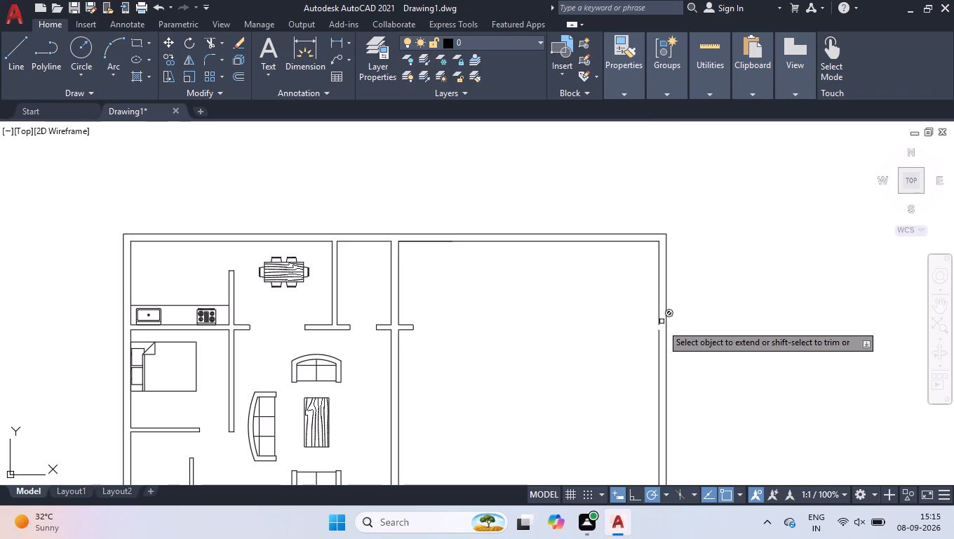
left_click(658, 341)
key("Return")
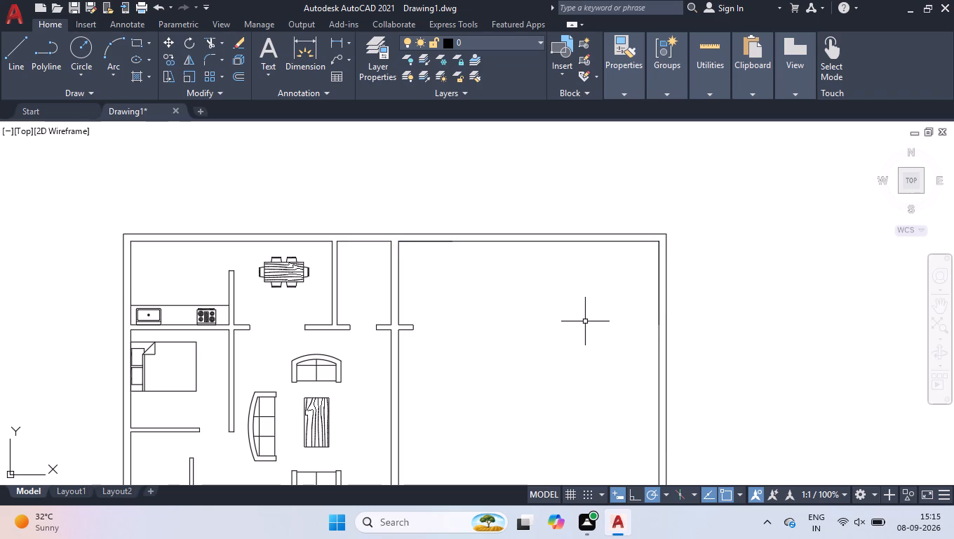
Delete the corner polyline that overlaps the large room's inner top and east wall lines.
scroll(577, 297, "down", 1)
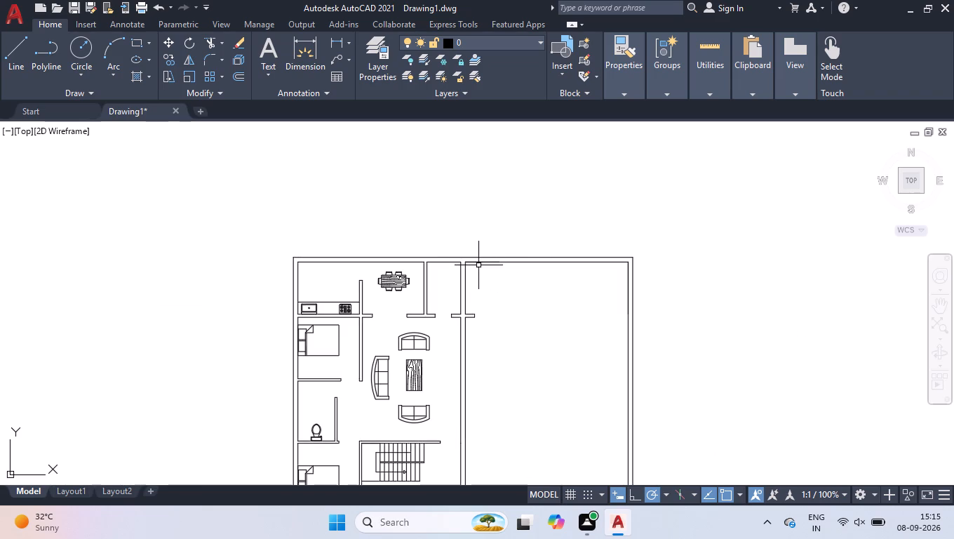
left_click(480, 263)
key("Delete")
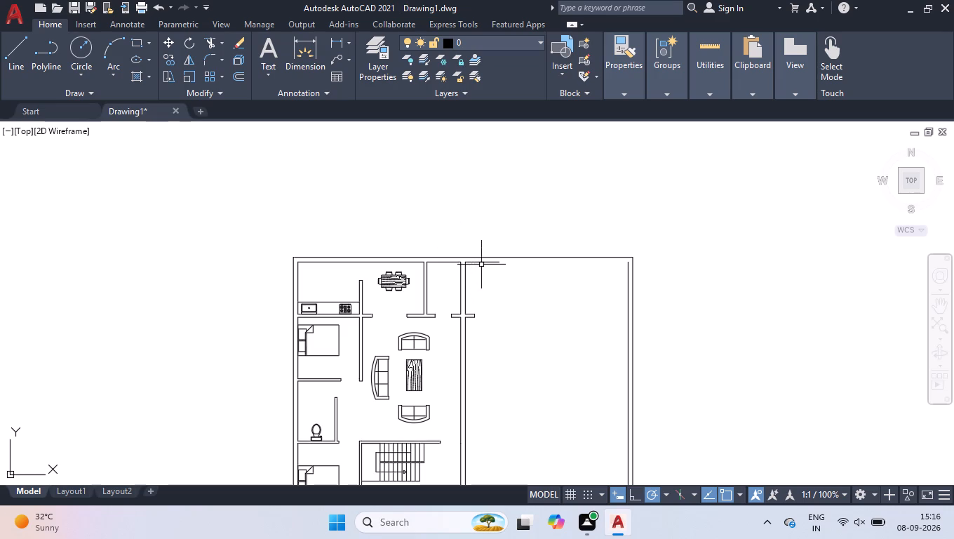
Extend the remaining short inner top wall line of the large room to its inner east wall line.
scroll(595, 290, "up", 2)
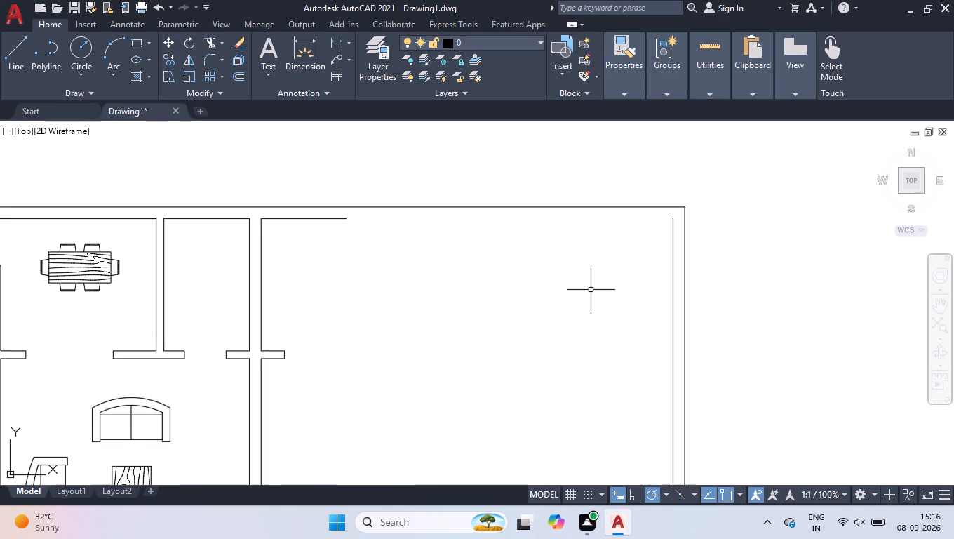
type("ex")
key("Return")
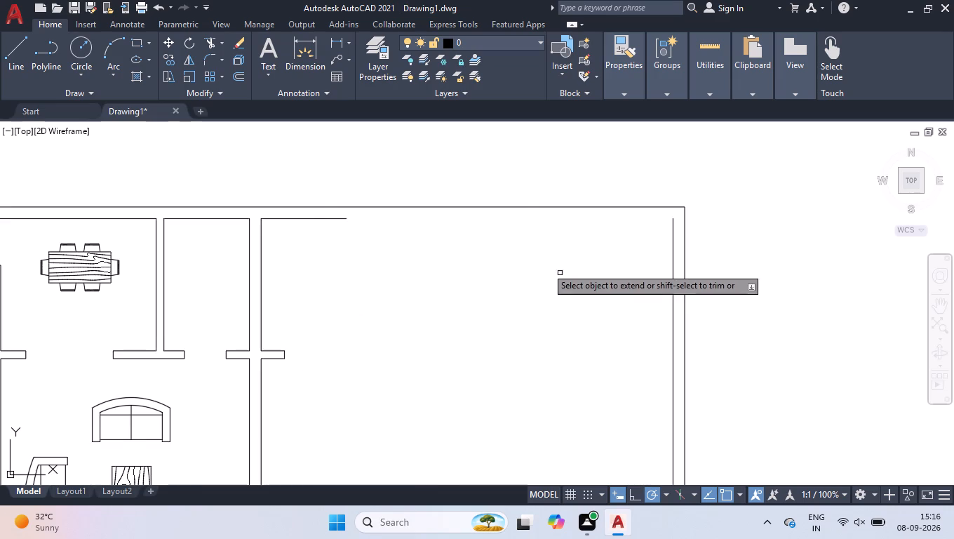
left_click(321, 218)
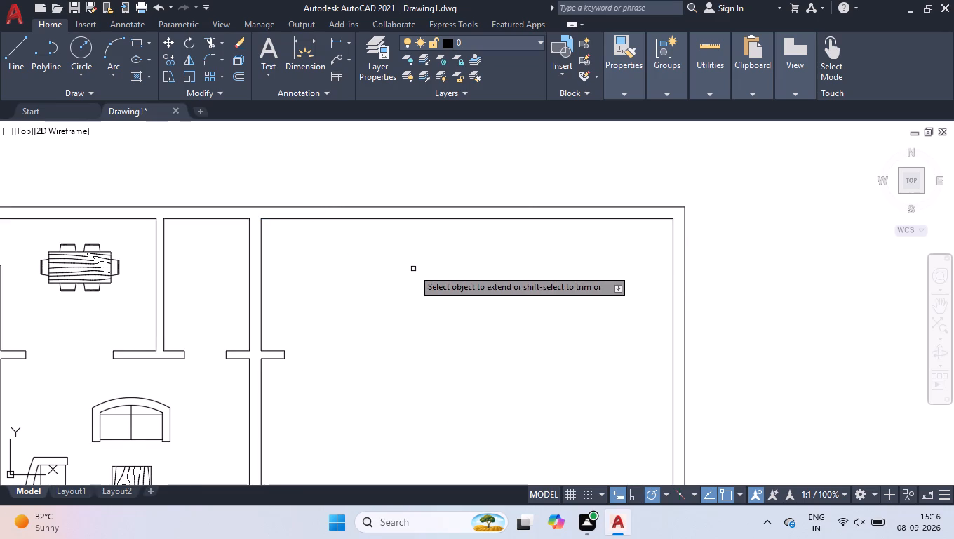
key("Return")
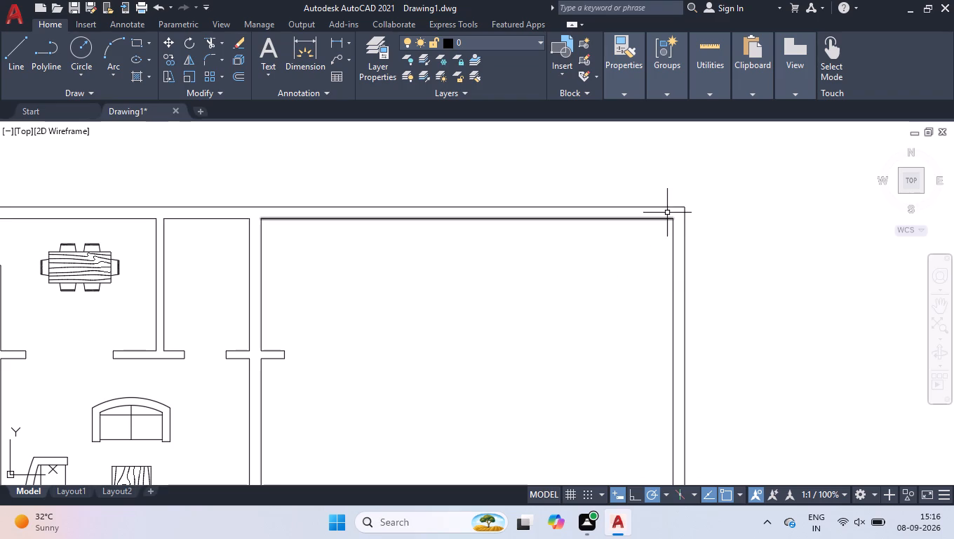
Draw a window in the small top room's outer wall: two lines across the wall about 2'8.5" apart, connected by a line between their midpoints.
scroll(669, 211, "down", 3)
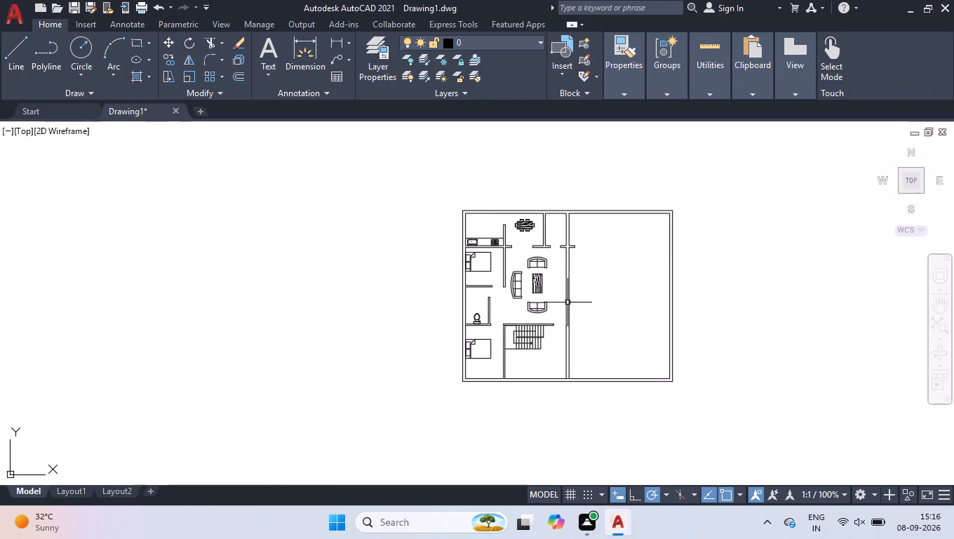
scroll(560, 305, "up", 1)
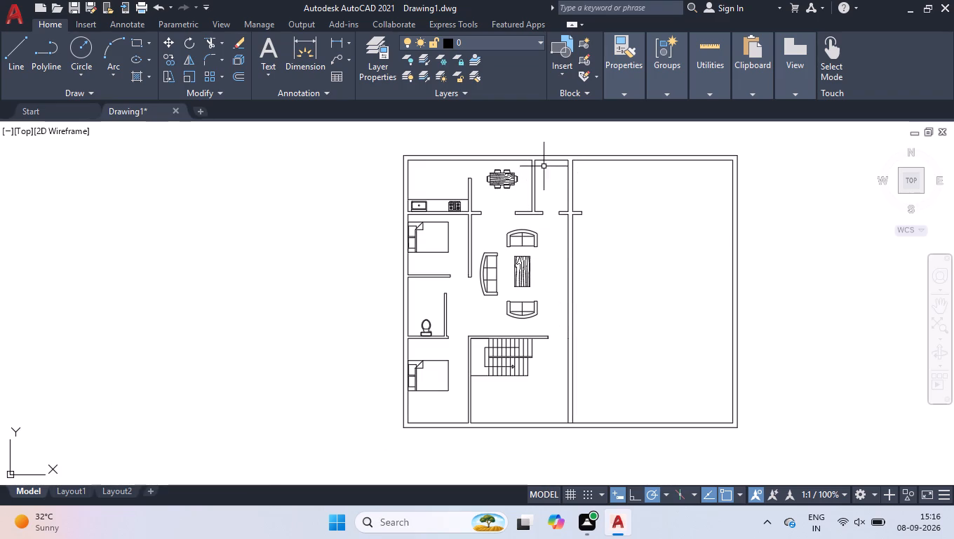
scroll(556, 155, "up", 3)
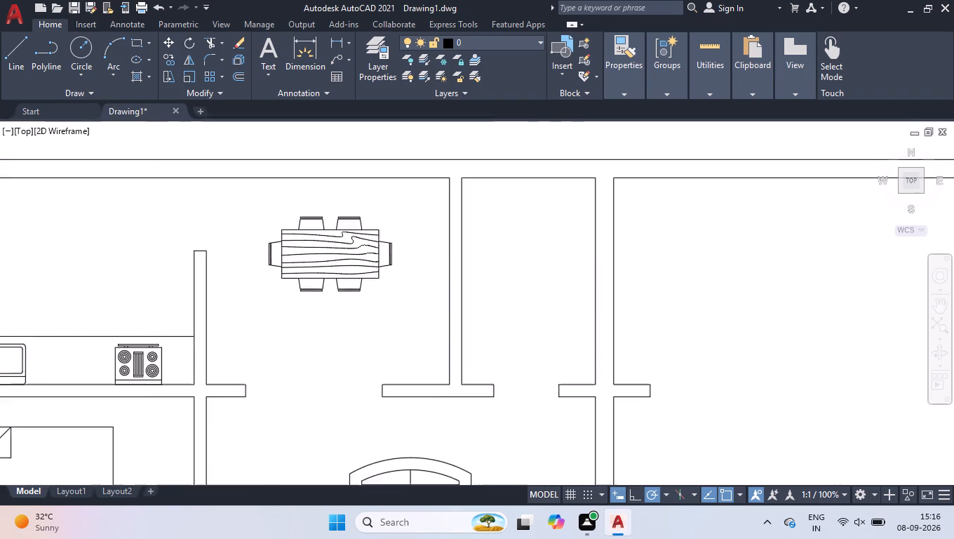
scroll(556, 155, "up", 2)
key("l")
key("ctrl+Return")
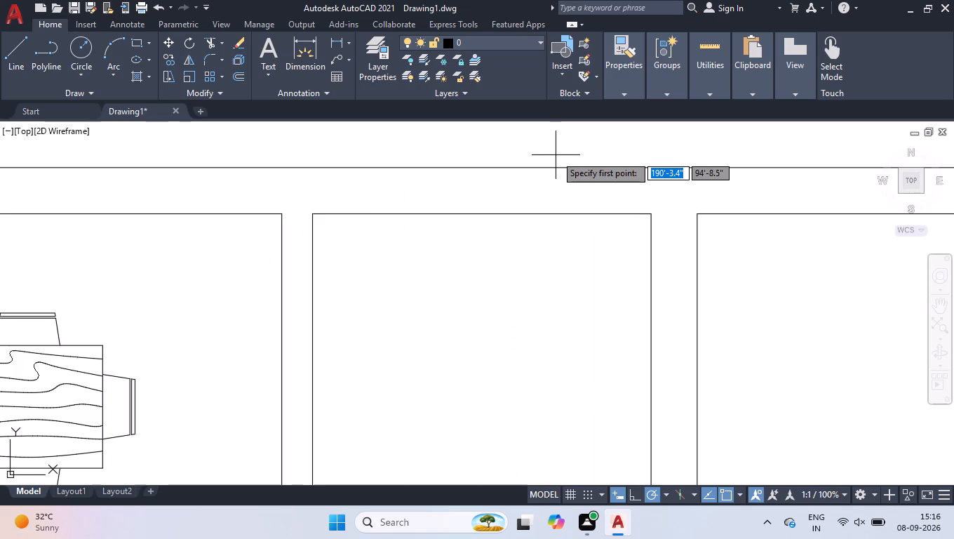
left_click(571, 214)
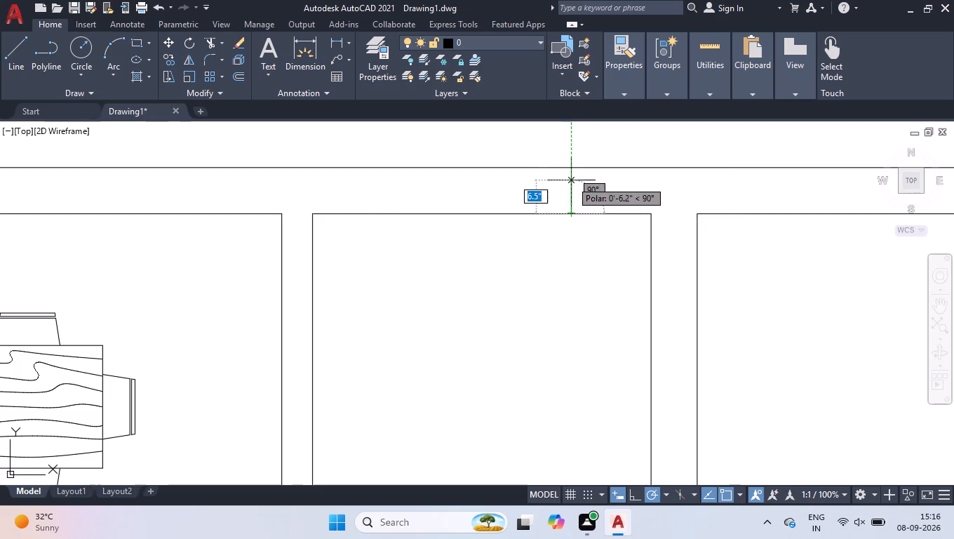
left_click(571, 168)
key("space")
key("space")
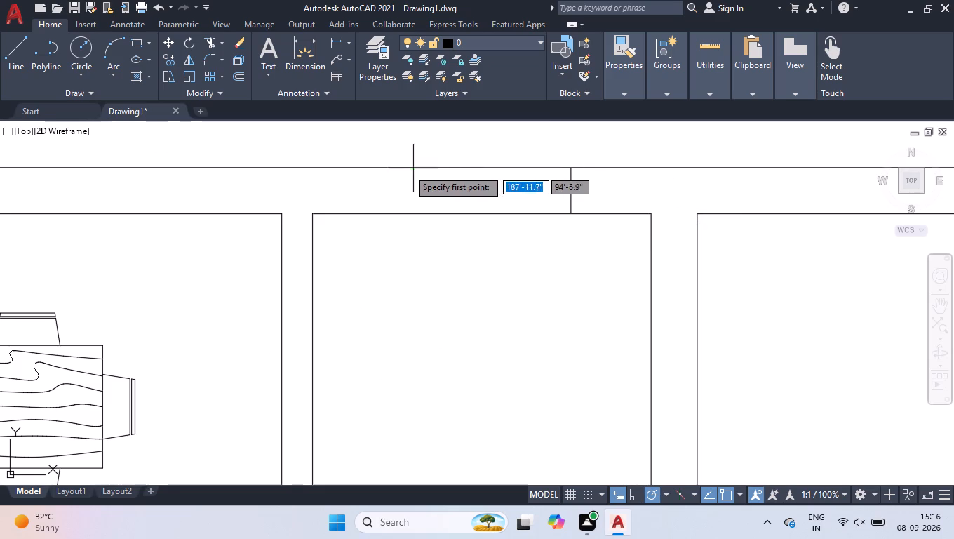
left_click(404, 169)
left_click(405, 212)
key("space")
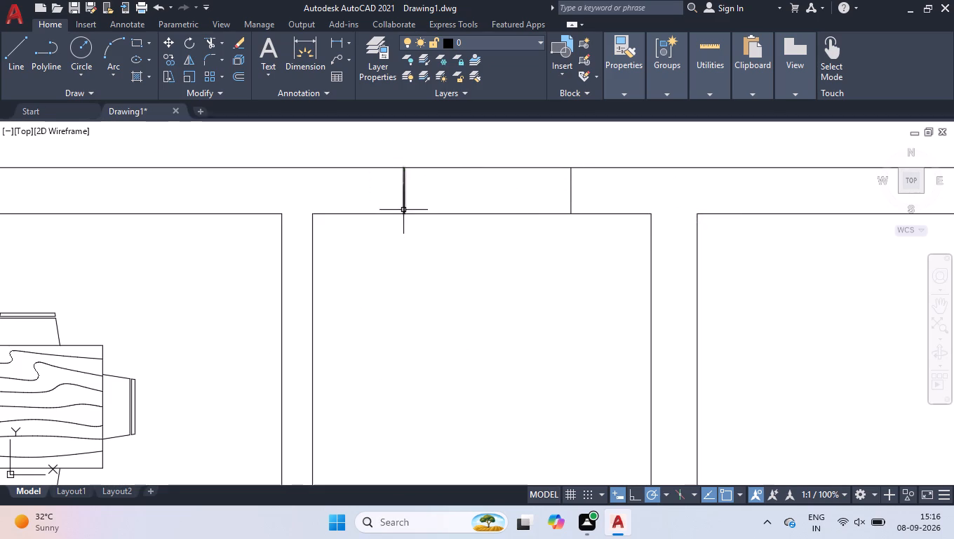
key("space")
left_click(403, 191)
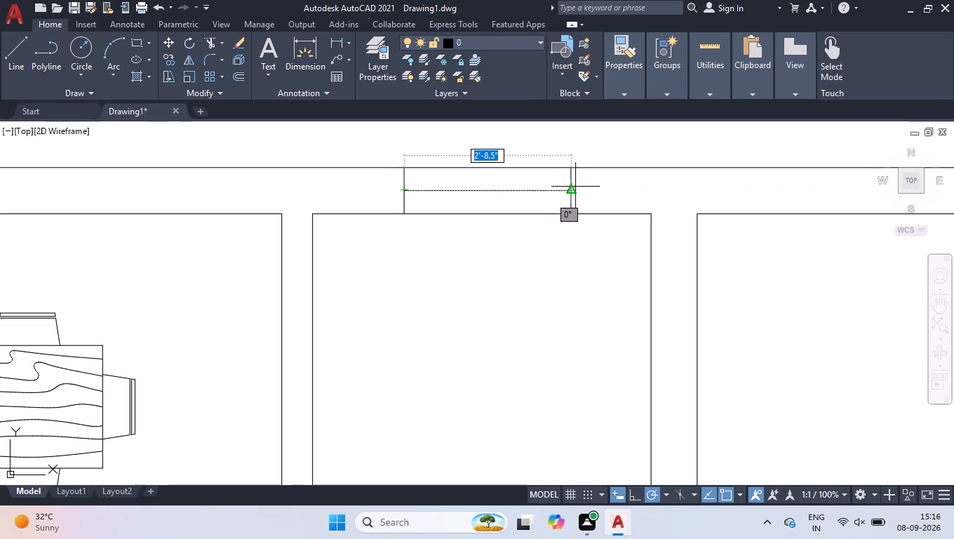
left_click(574, 191)
key("space")
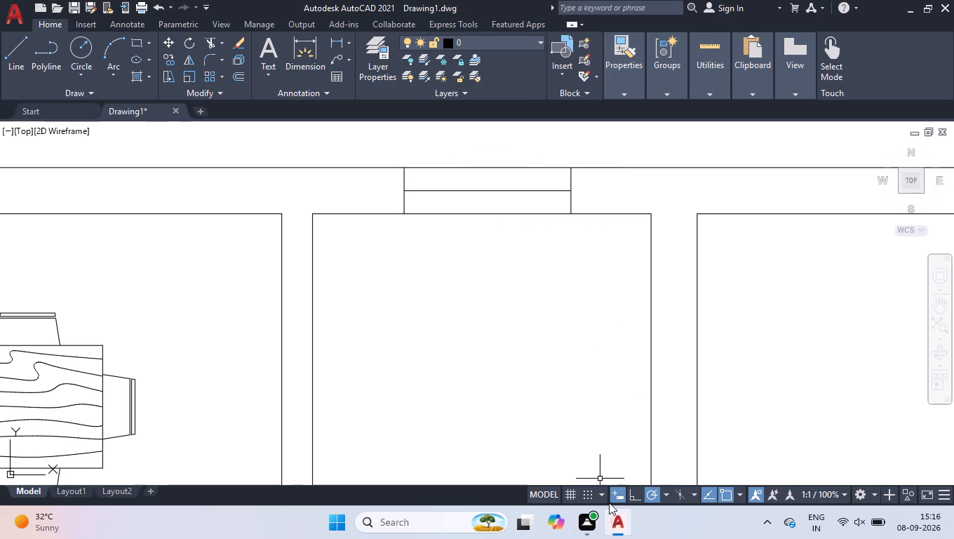
With Ortho on, draw two lines across the top outer wall above the dining table as the ends of a window.
left_click(633, 500)
scroll(660, 400, "down", 2)
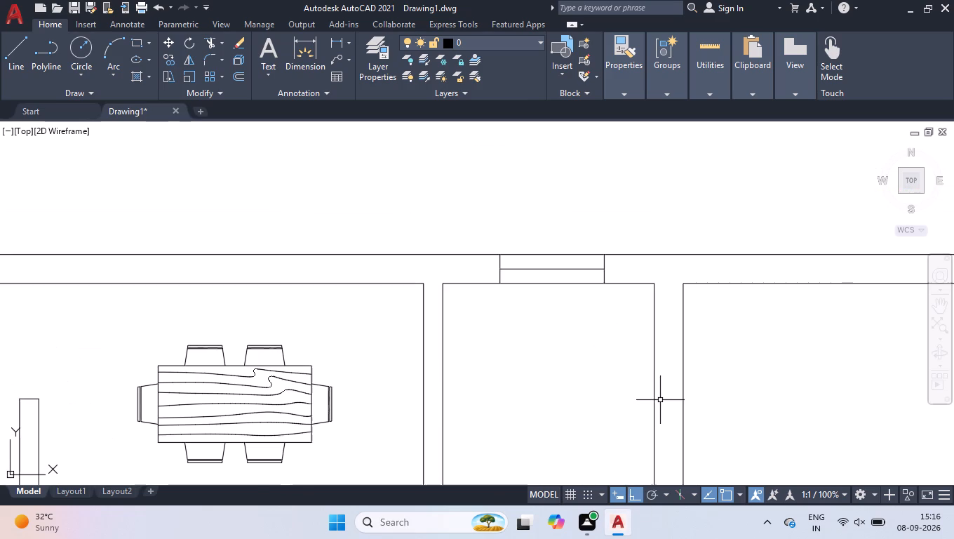
scroll(515, 343, "down", 3)
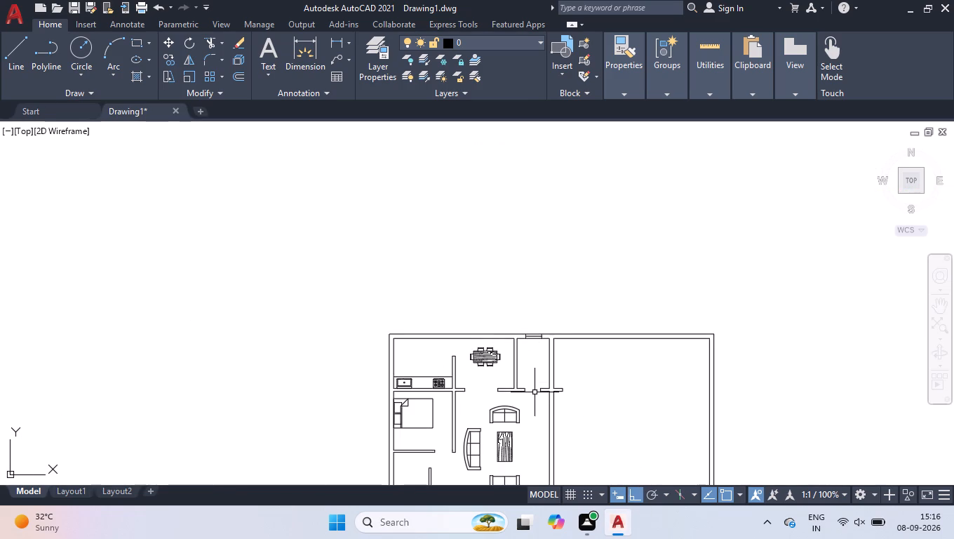
scroll(500, 340, "up", 3)
key("space")
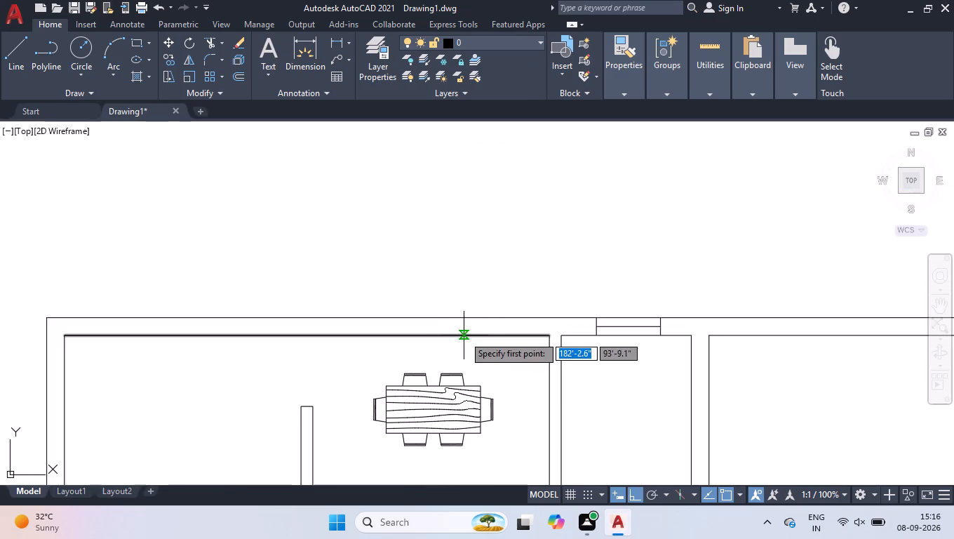
left_click(454, 337)
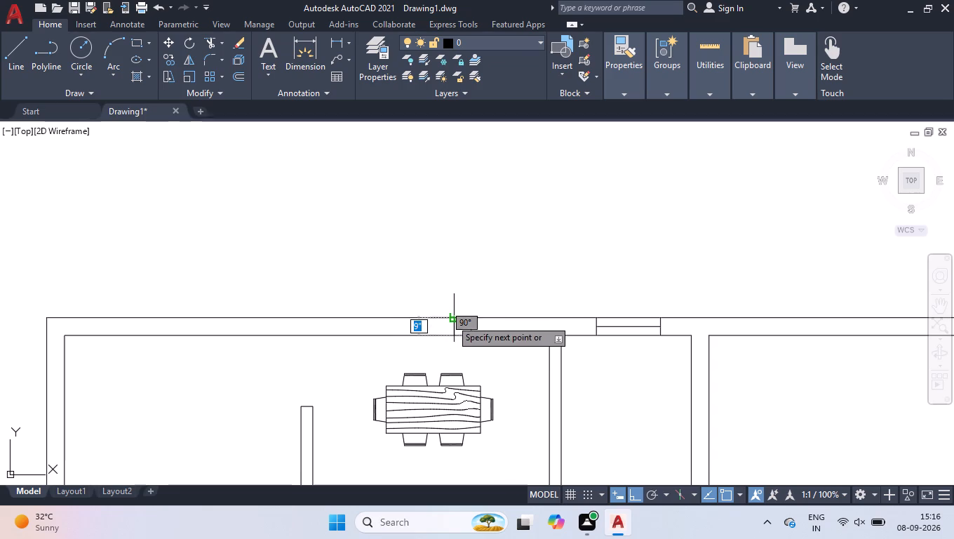
left_click(451, 319)
key("space")
key("space")
left_click(337, 319)
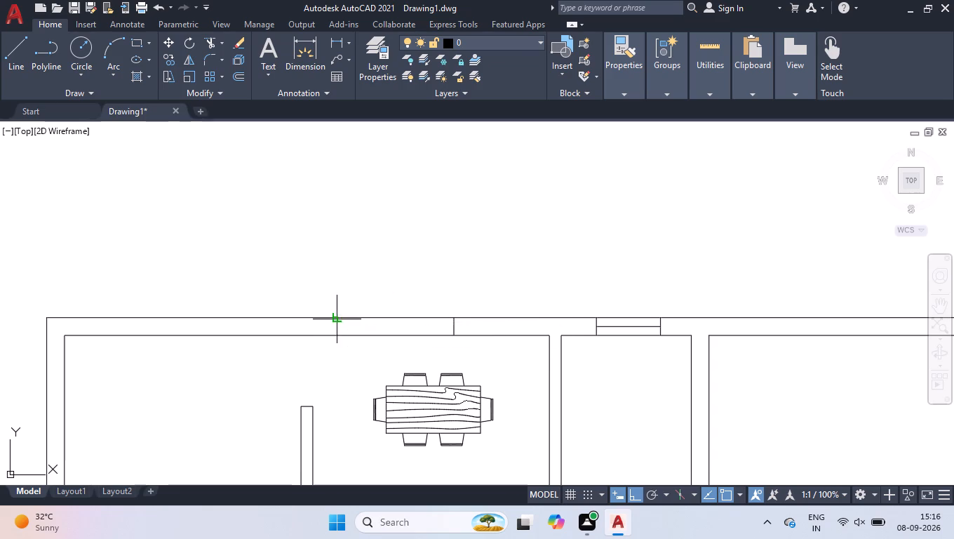
left_click(337, 337)
key("space")
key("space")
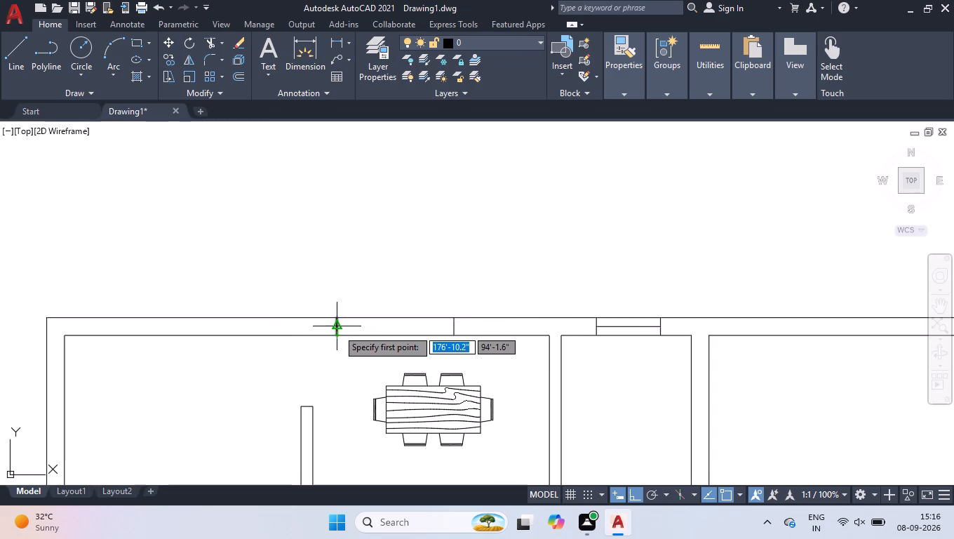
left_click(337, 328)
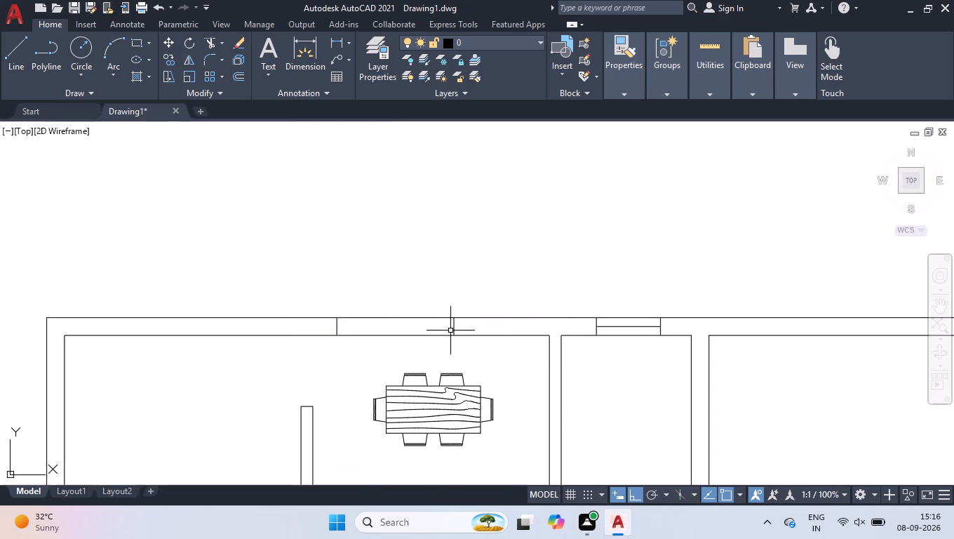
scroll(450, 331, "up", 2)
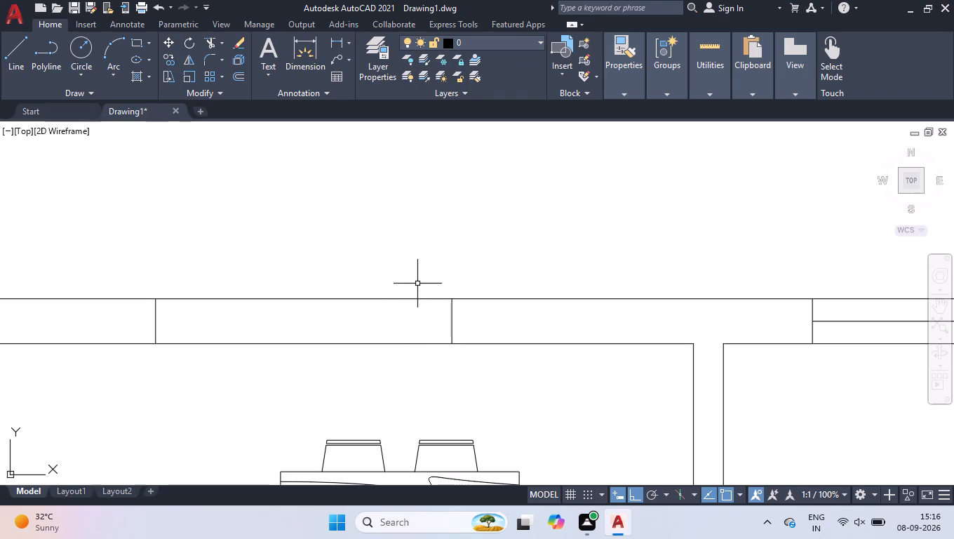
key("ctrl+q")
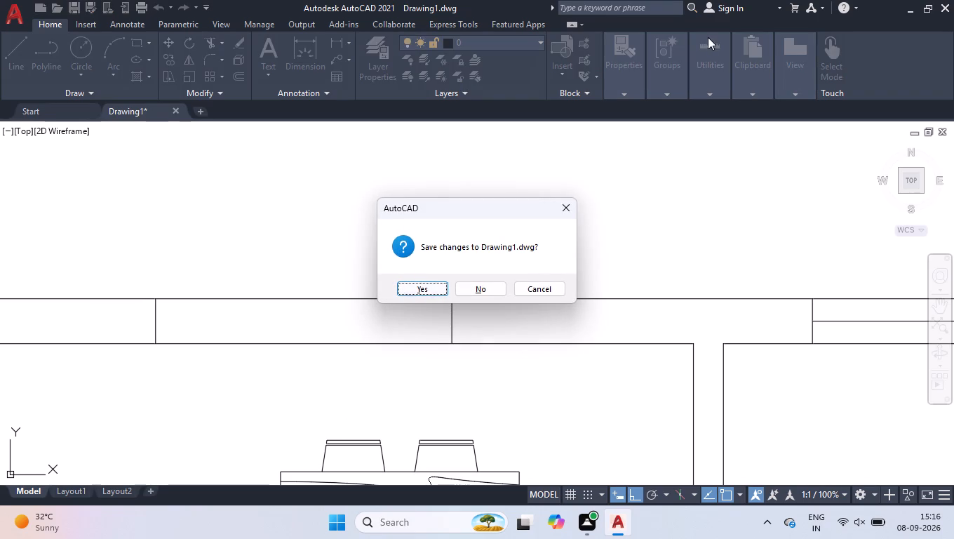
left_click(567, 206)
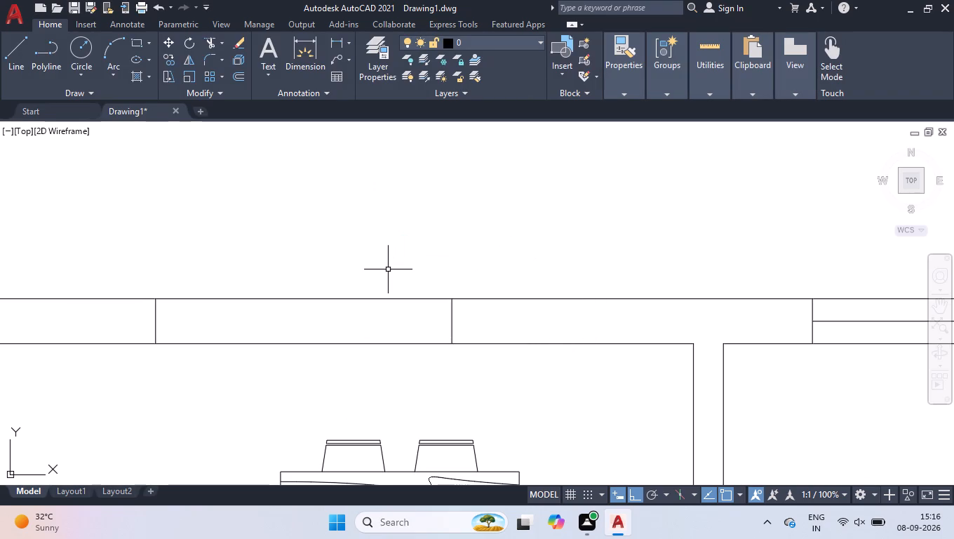
Draw a line joining the midpoints of the dining area window's two end lines.
key("l")
key("Return")
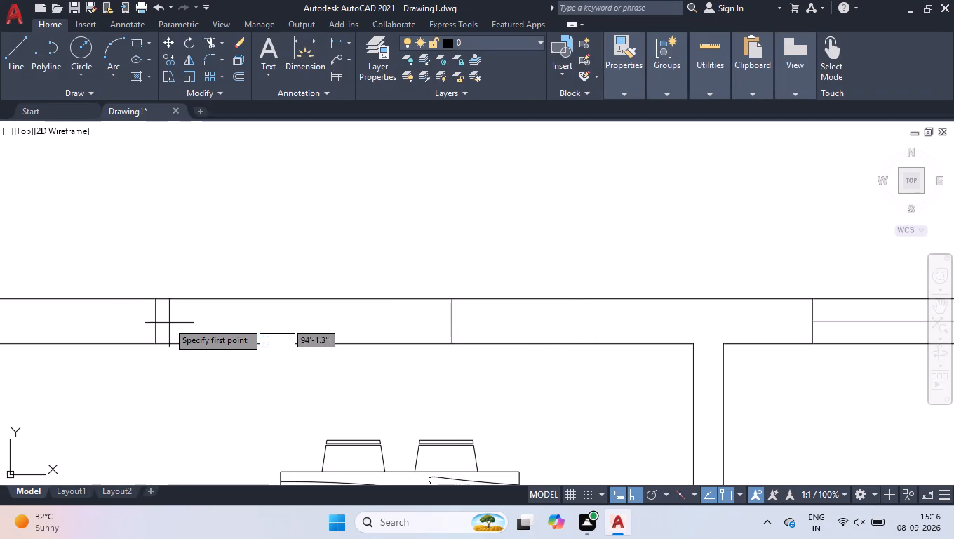
left_click(158, 321)
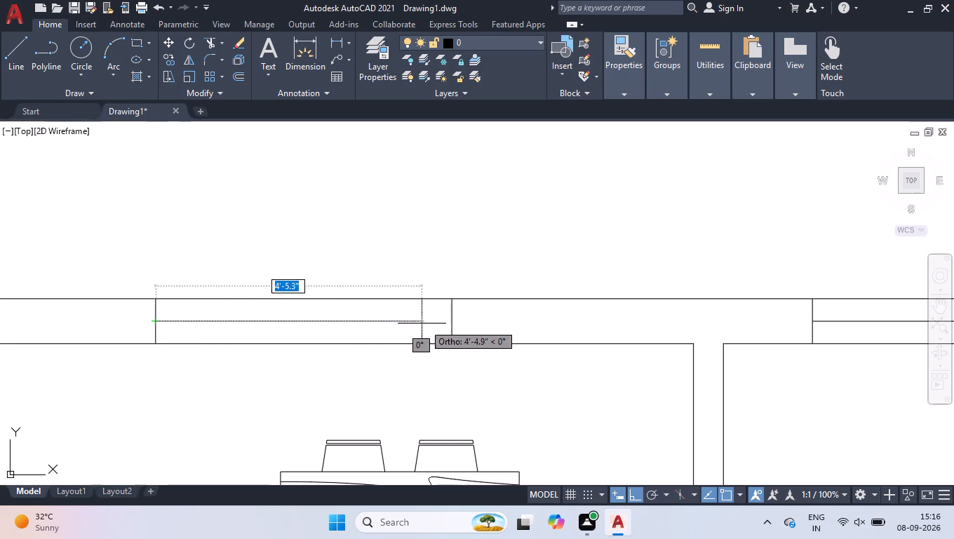
left_click(452, 324)
key("space")
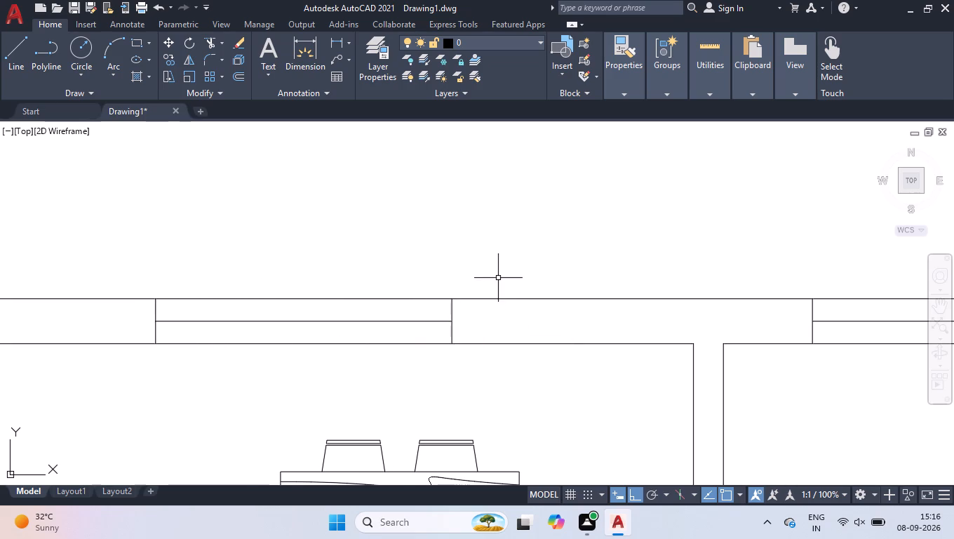
Draw a window in the kitchen's west outer wall: two lines across the wall about 3' apart, connected by a line between their midpoints.
scroll(499, 277, "down", 4)
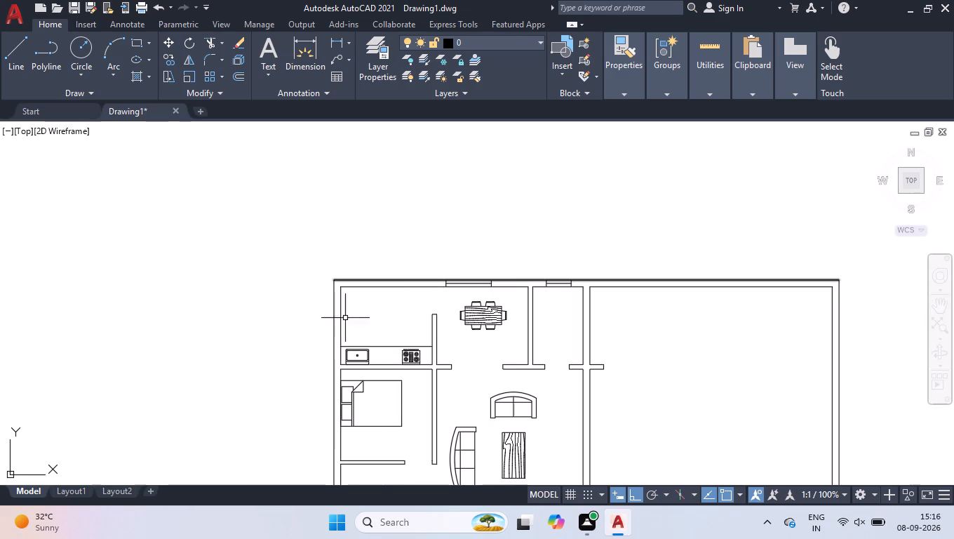
scroll(339, 317, "up", 3)
key("space")
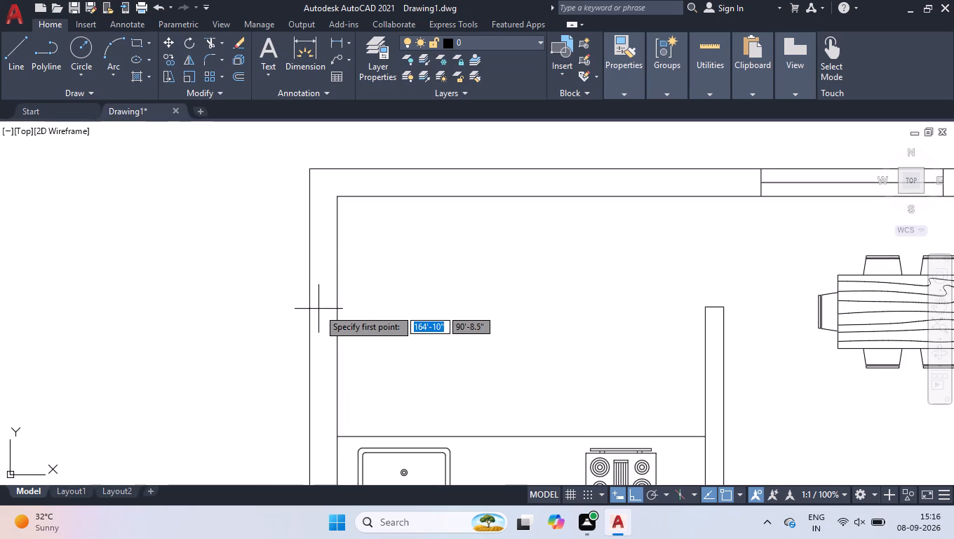
left_click(337, 256)
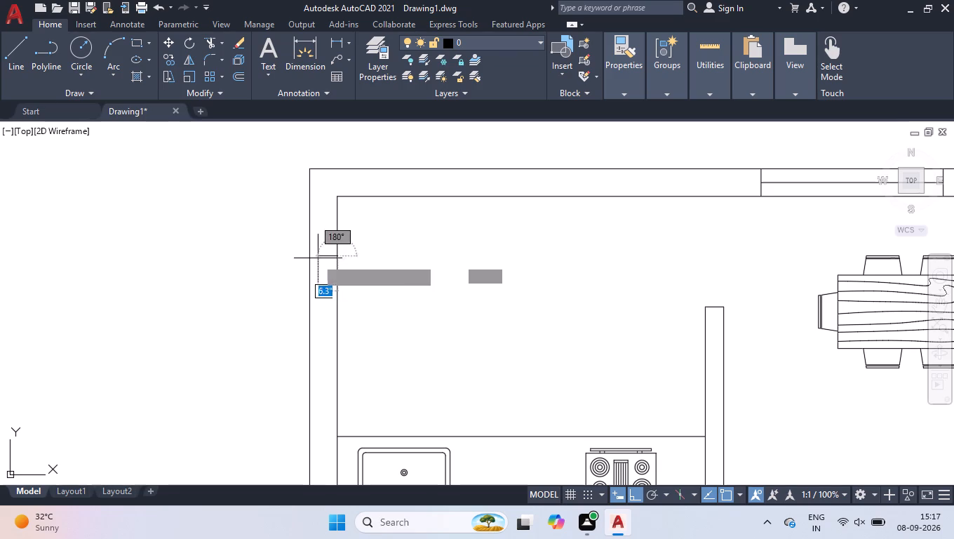
left_click(310, 255)
key("space")
key("space")
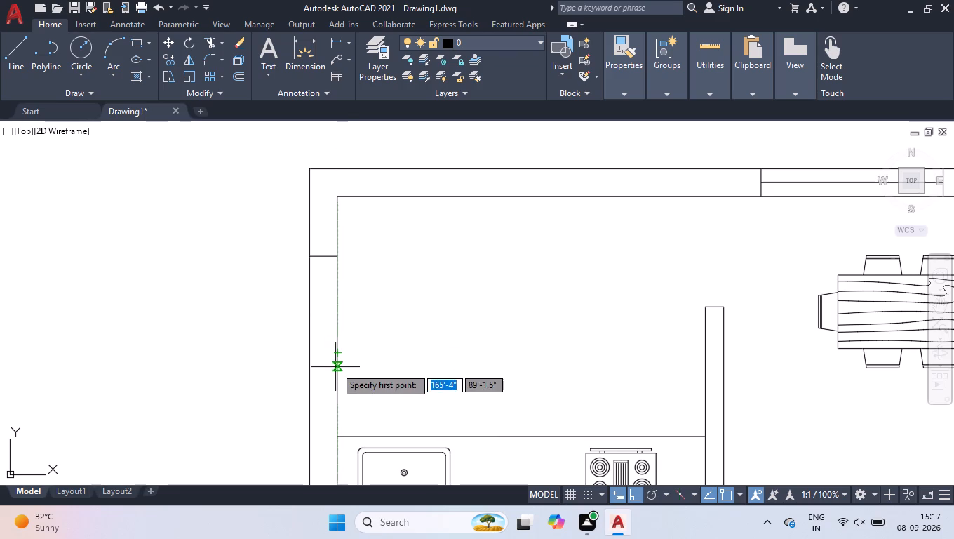
left_click(335, 368)
left_click(310, 369)
key("space")
key("space")
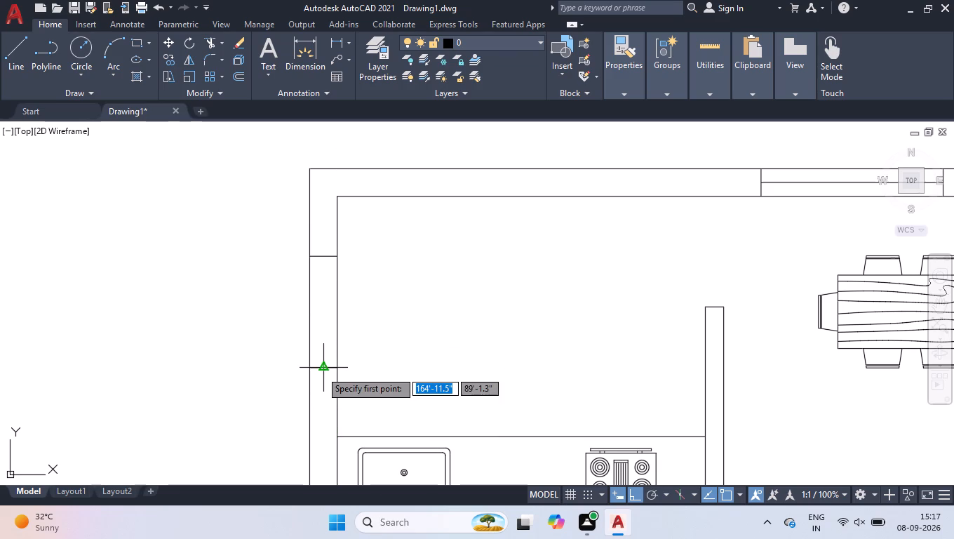
left_click_drag(321, 371, 323, 354)
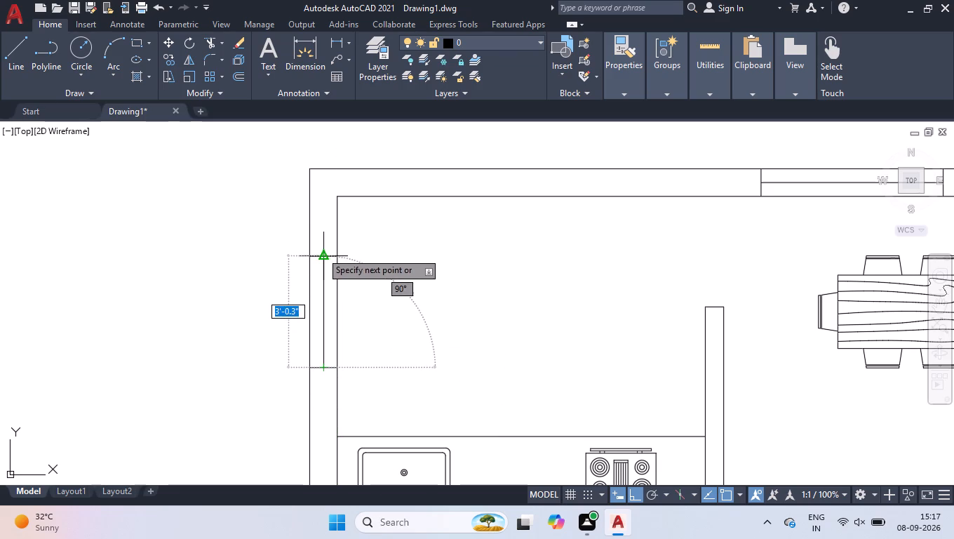
left_click(321, 252)
key("space")
Draw a window in the upper bedroom's west outer wall beside the bed: two lines across the wall, connected between their midpoints.
scroll(339, 255, "down", 4)
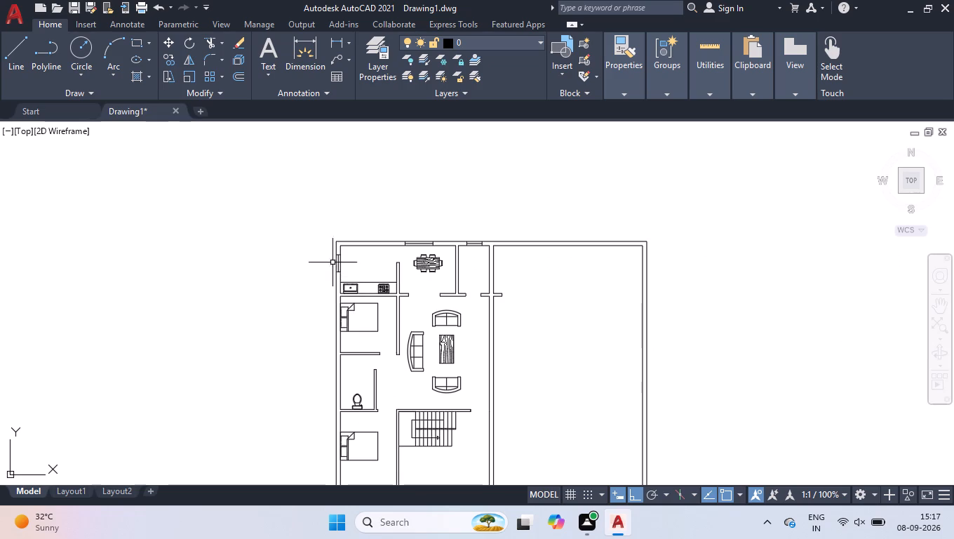
scroll(337, 314, "up", 3)
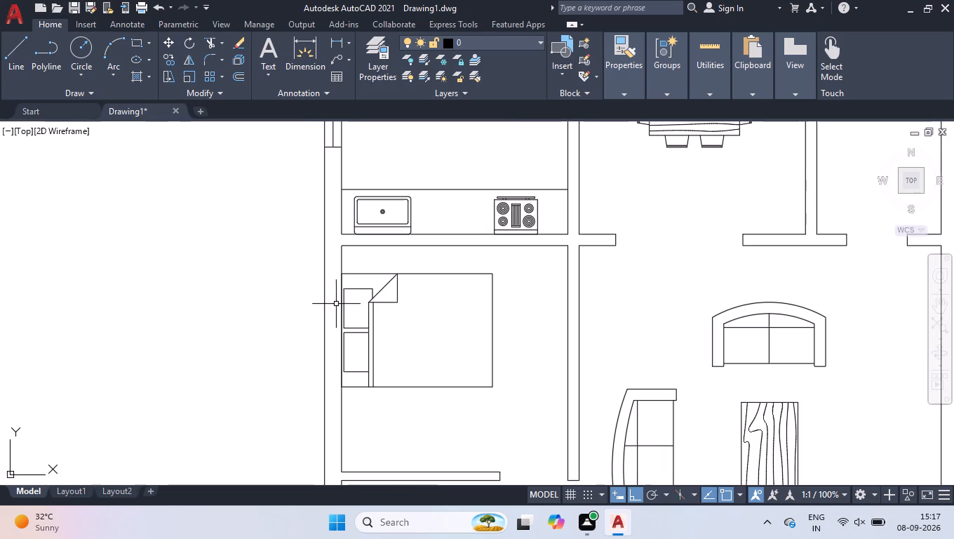
key("space")
left_click(339, 273)
left_click(325, 273)
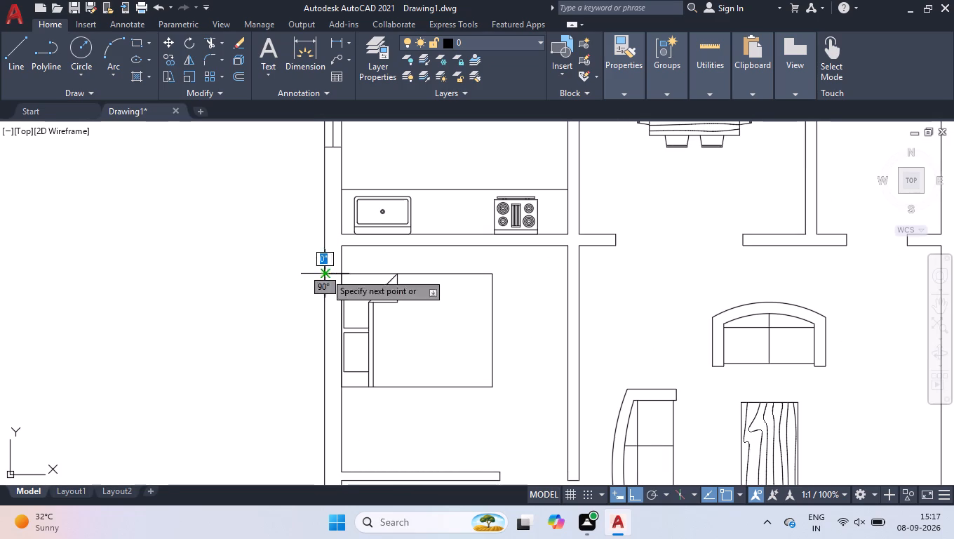
key("space")
key("space")
left_click(344, 411)
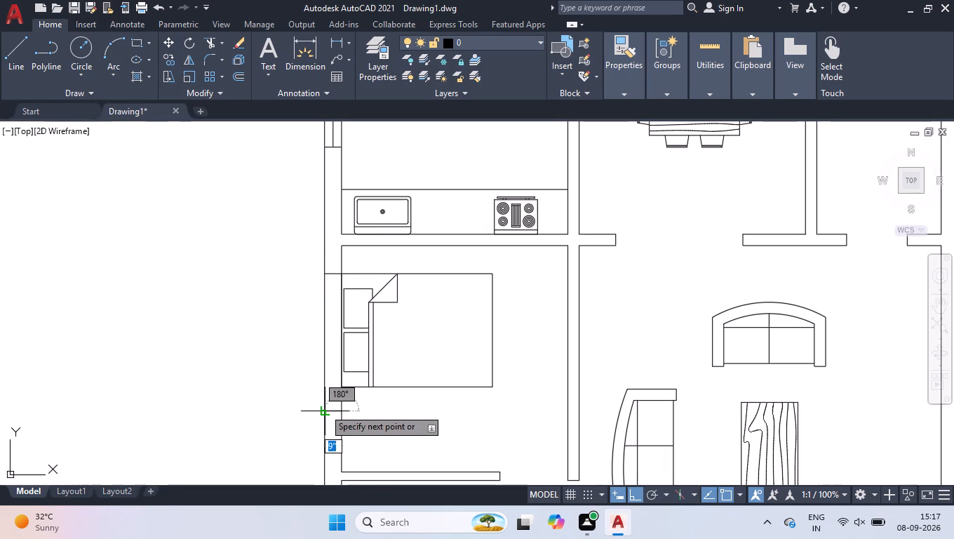
left_click(324, 408)
key("space")
key("space")
left_click(334, 410)
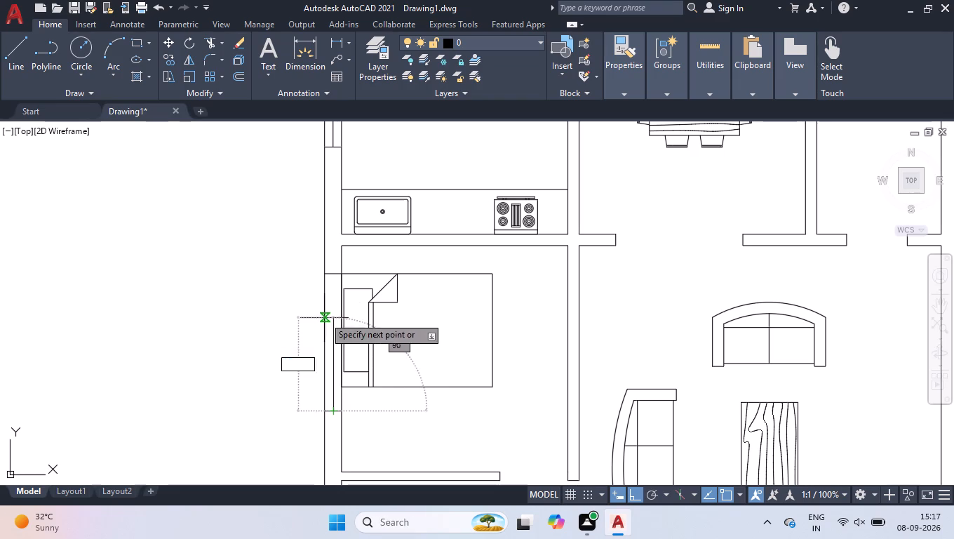
left_click(332, 278)
key("space")
Draw a window in the toilet's west outer wall: two lines across the wall, connected by a line between their midpoints.
scroll(332, 272, "down", 3)
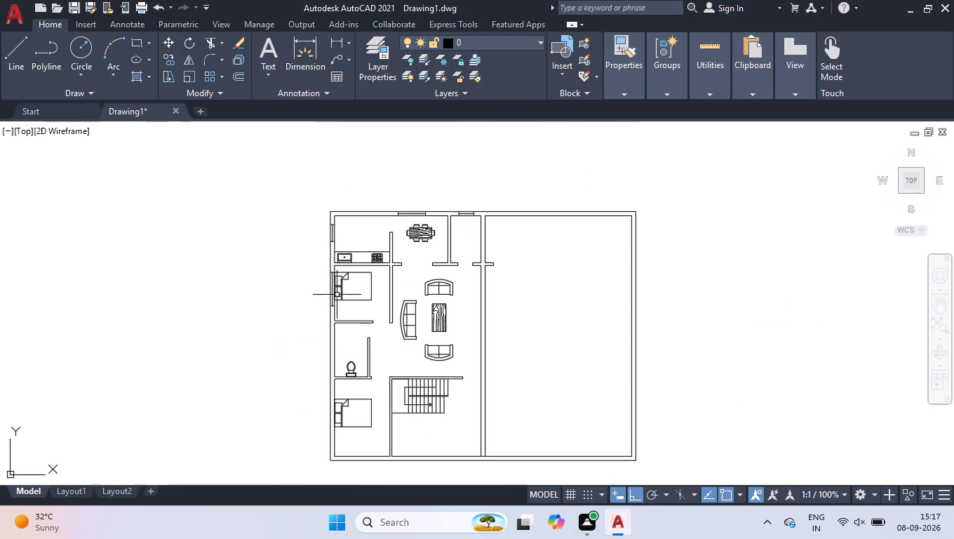
scroll(329, 349, "up", 3)
key("space")
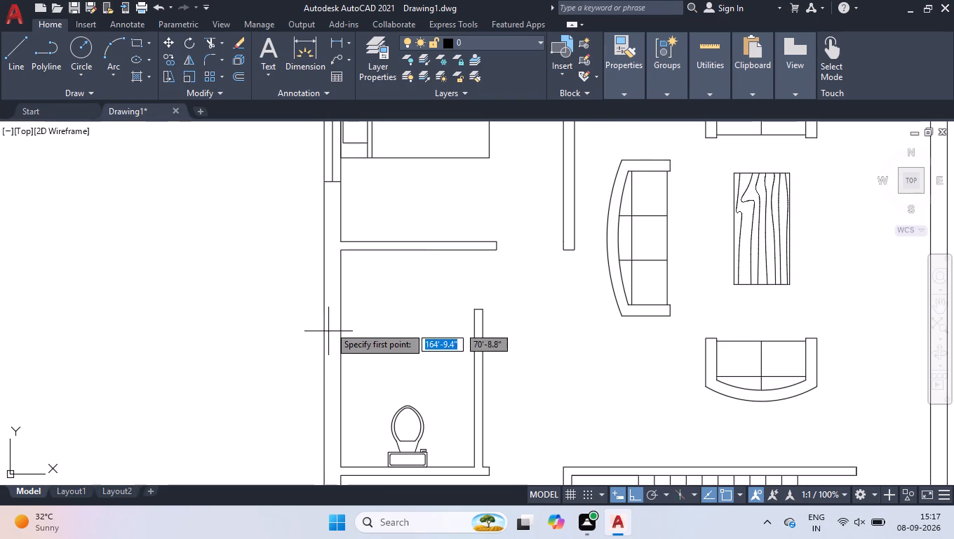
left_click(325, 303)
left_click(338, 303)
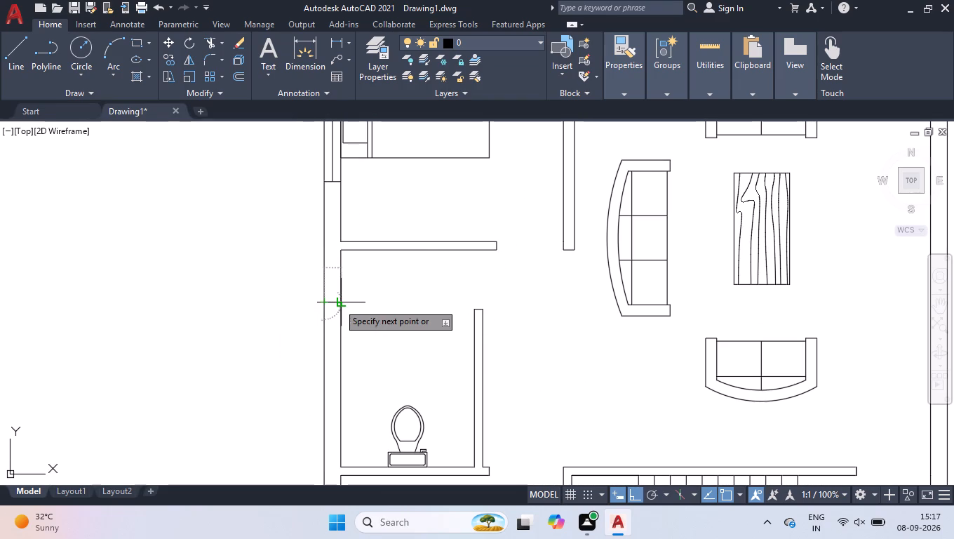
key("space")
key("space")
left_click_drag(323, 380, 330, 380)
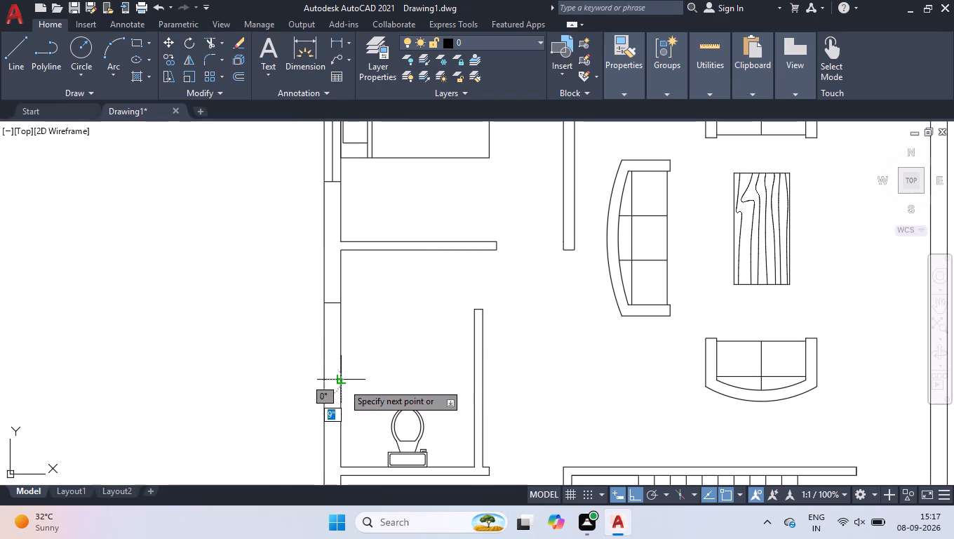
left_click(344, 385)
key("space")
scroll(331, 368, "up", 2)
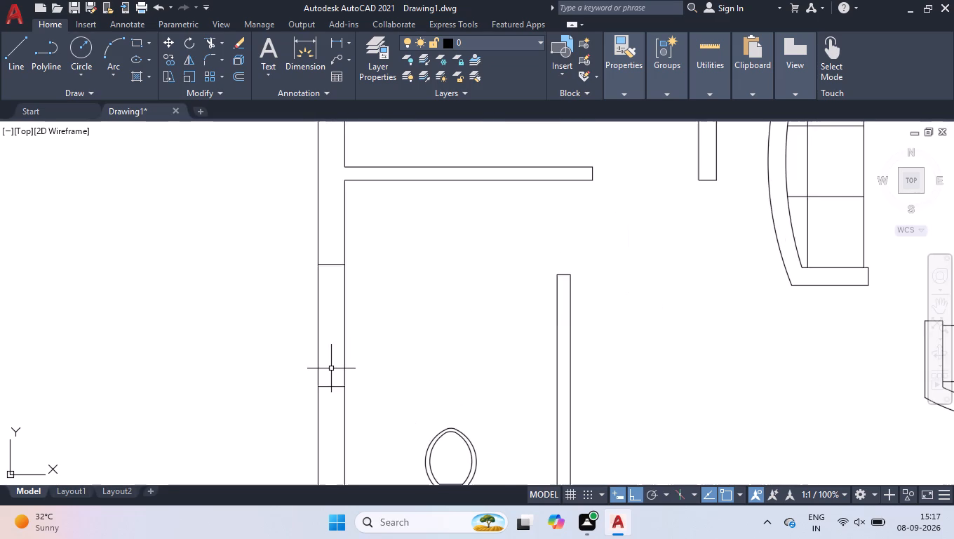
key("space")
left_click(331, 394)
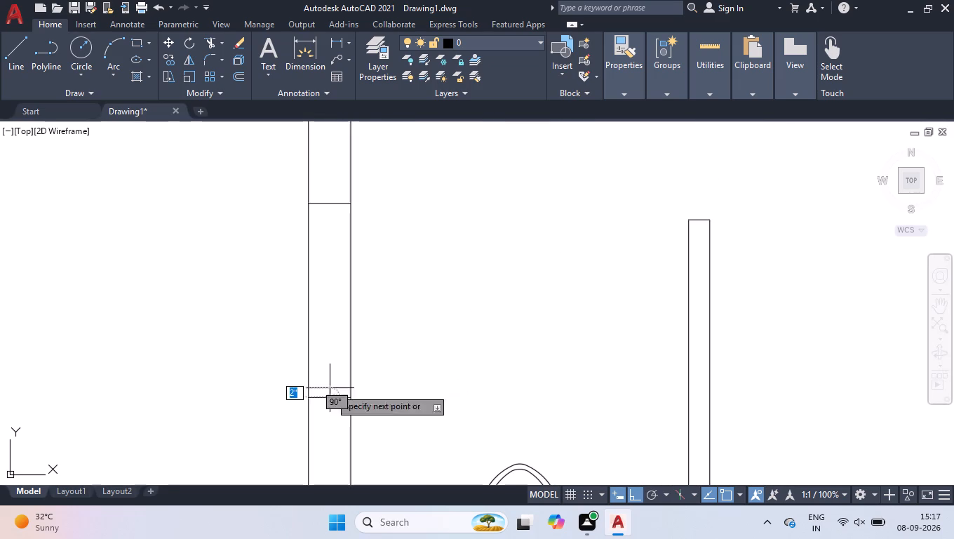
left_click(330, 202)
key("space")
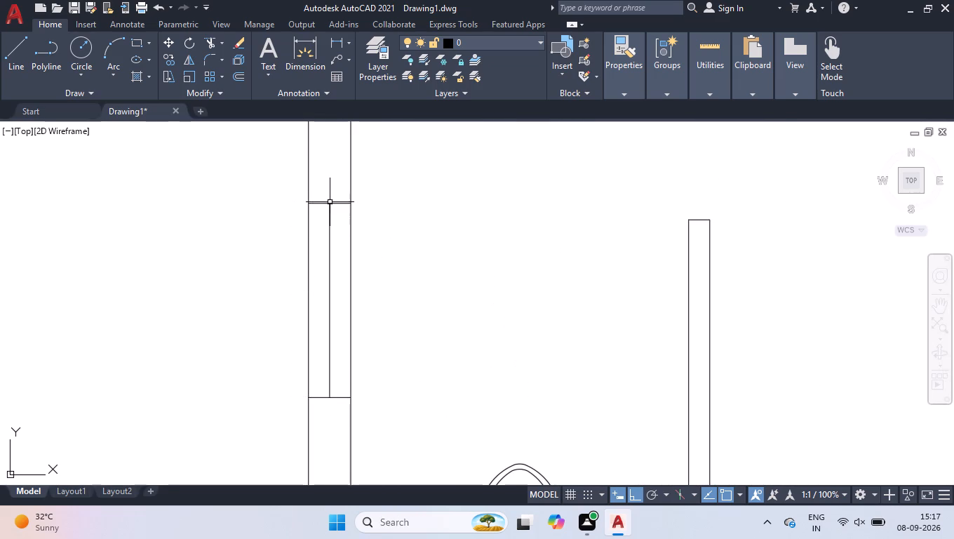
Draw a window in the lower bedroom's south outer wall: two lines across the wall about 4'9" apart, connected between their midpoints.
scroll(334, 197, "down", 4)
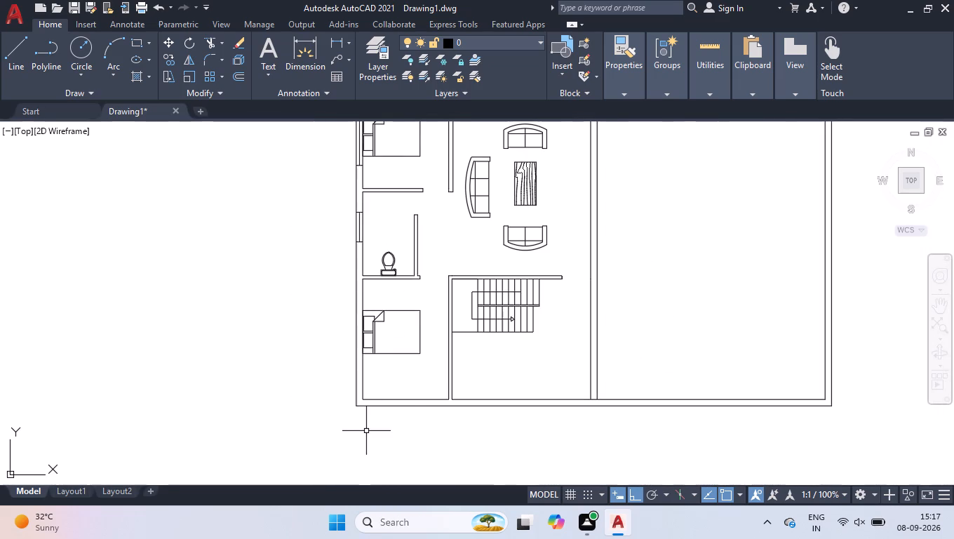
scroll(420, 400, "up", 2)
key("space")
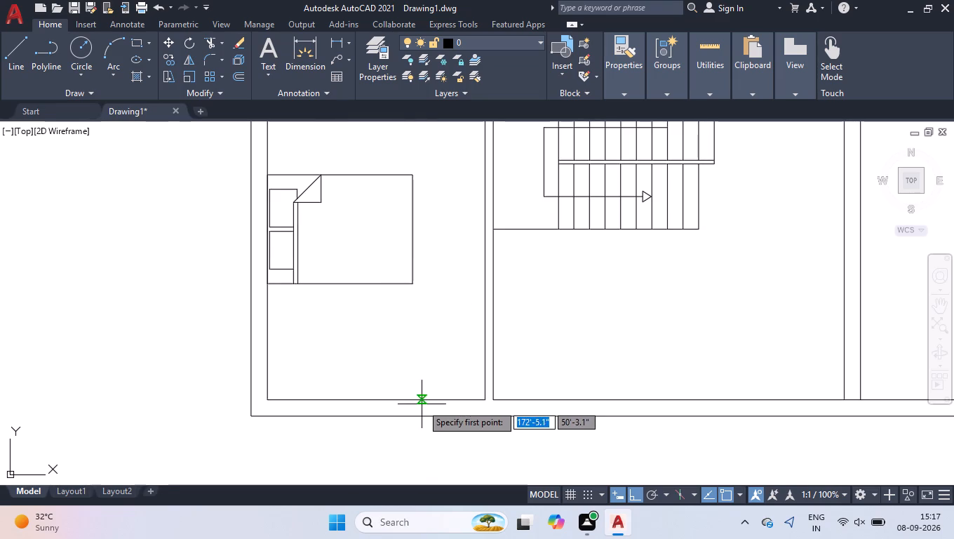
left_click(425, 398)
left_click(429, 414)
key("space")
key("space")
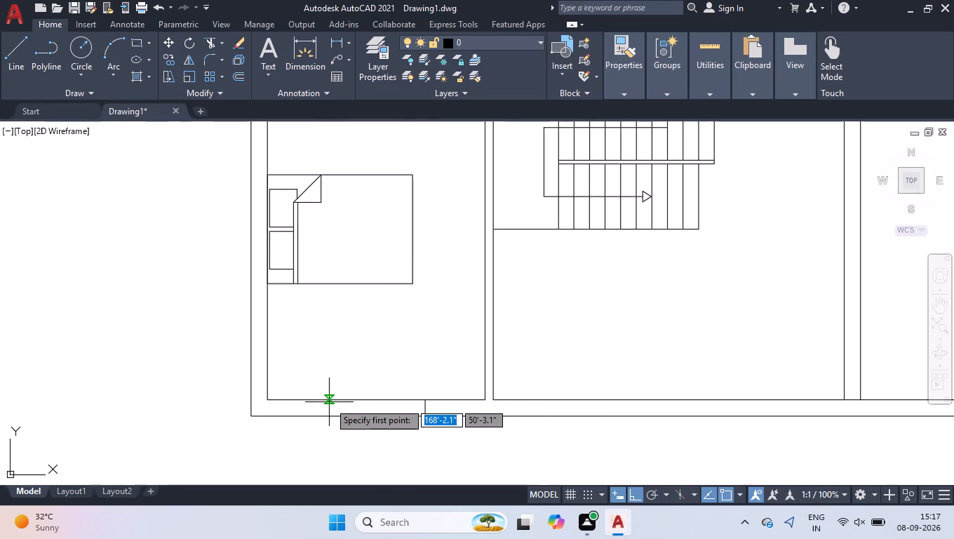
left_click(319, 402)
left_click(321, 415)
key("space")
scroll(321, 415, "up", 3)
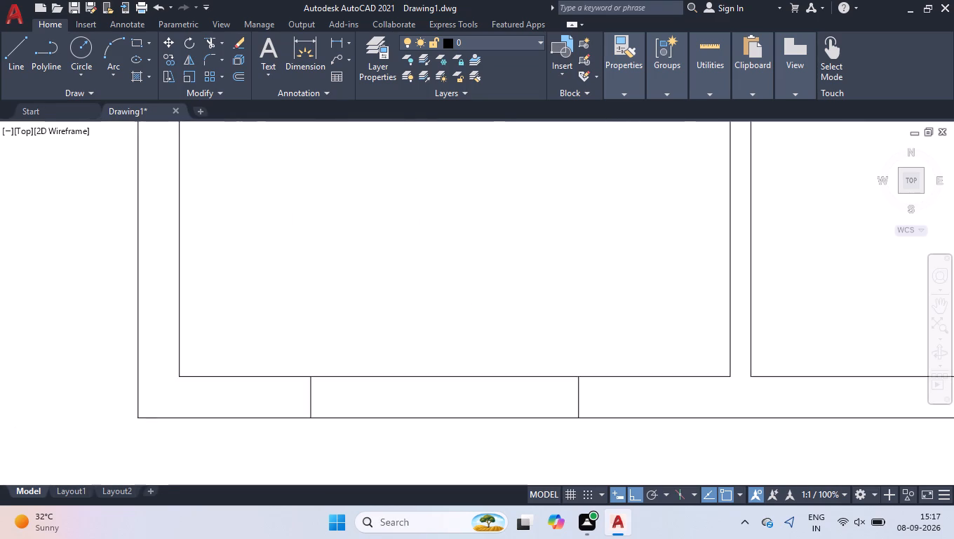
key("space")
left_click(302, 387)
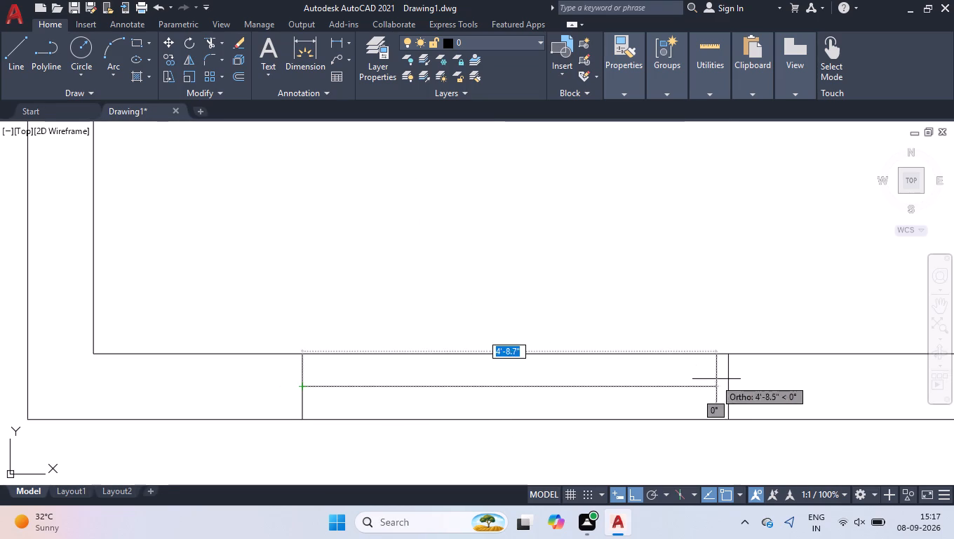
left_click(730, 385)
key("space")
scroll(308, 269, "down", 4)
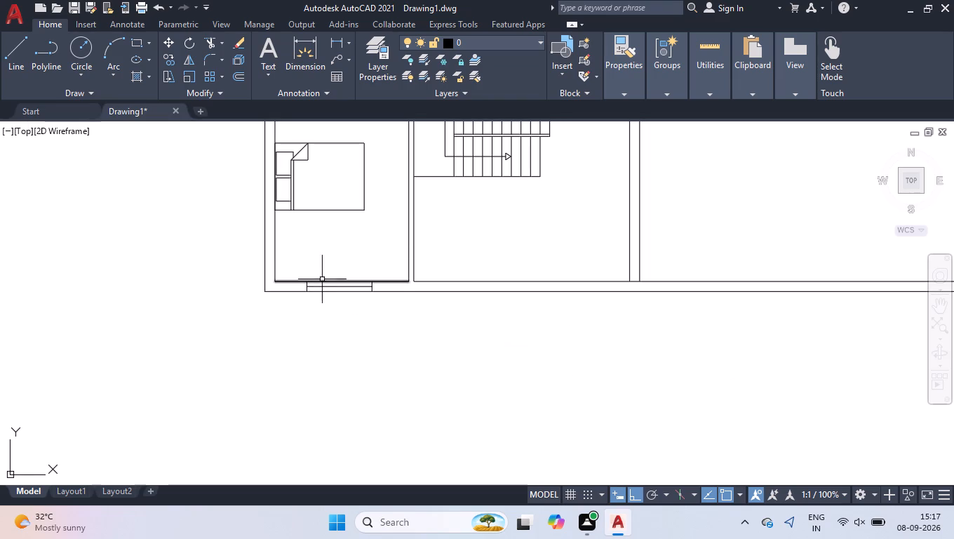
Extend both lines of the long middle wall down to the outer line of the south outer wall.
scroll(487, 307, "down", 2)
scroll(541, 300, "up", 2)
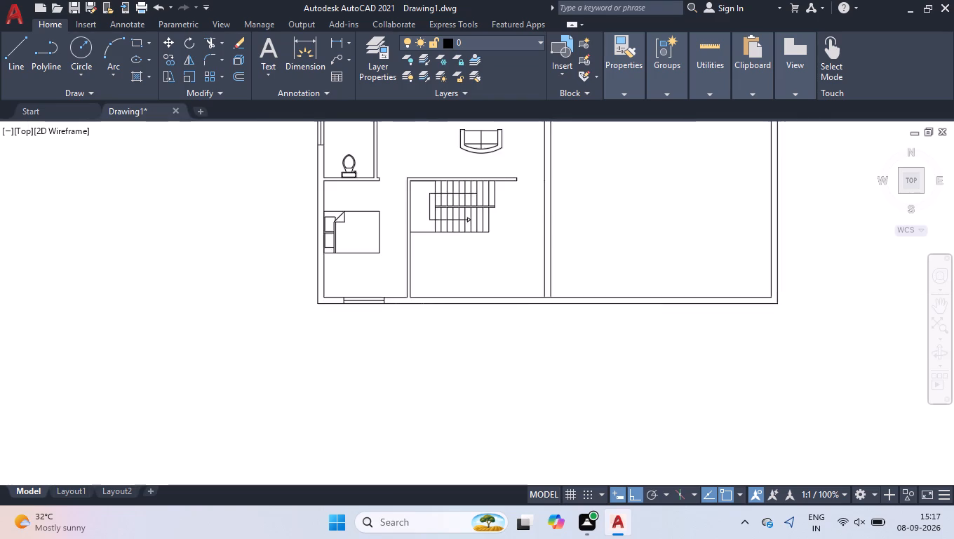
scroll(541, 300, "up", 3)
type("ex")
key("Return")
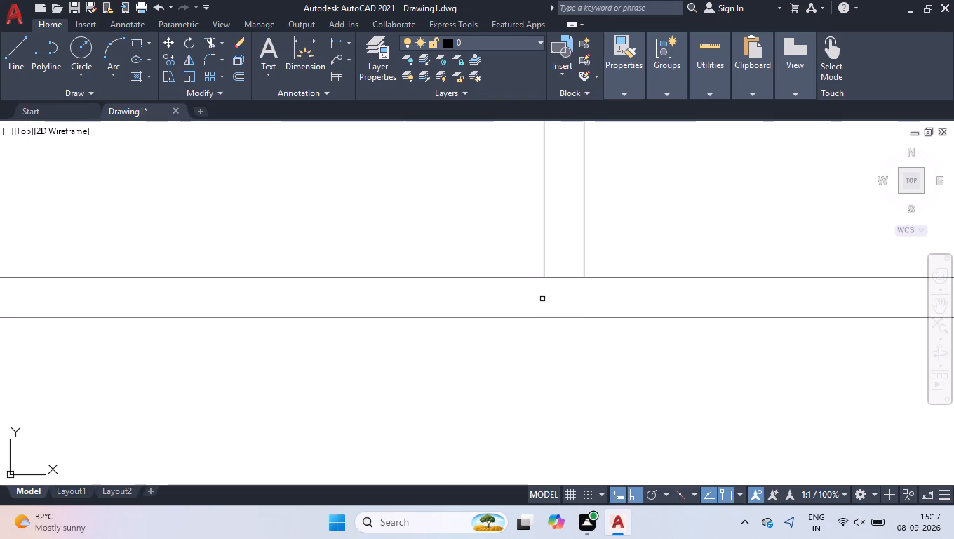
left_click(596, 251)
left_click(503, 260)
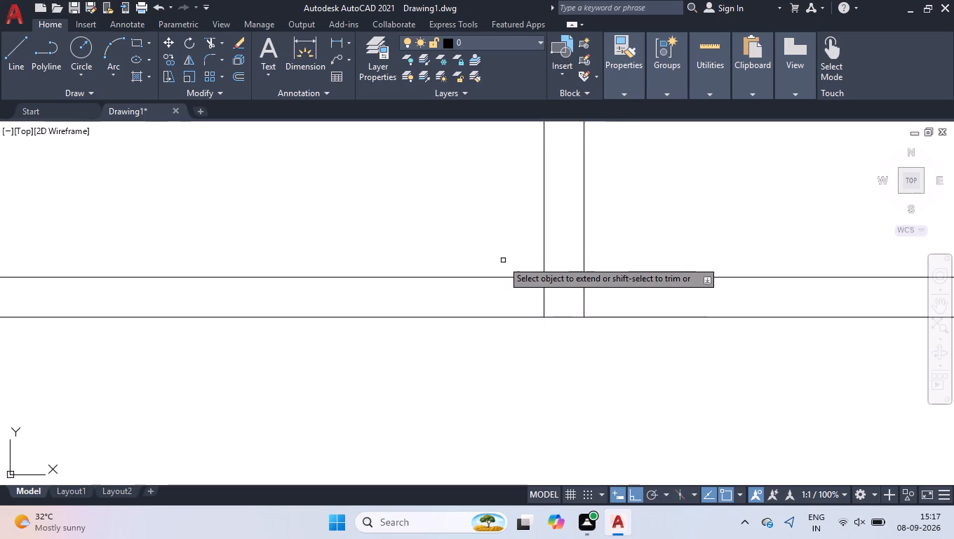
key("Return")
Trim the south outer wall's inner line between the two lines of the middle wall.
type("tr")
key("Return")
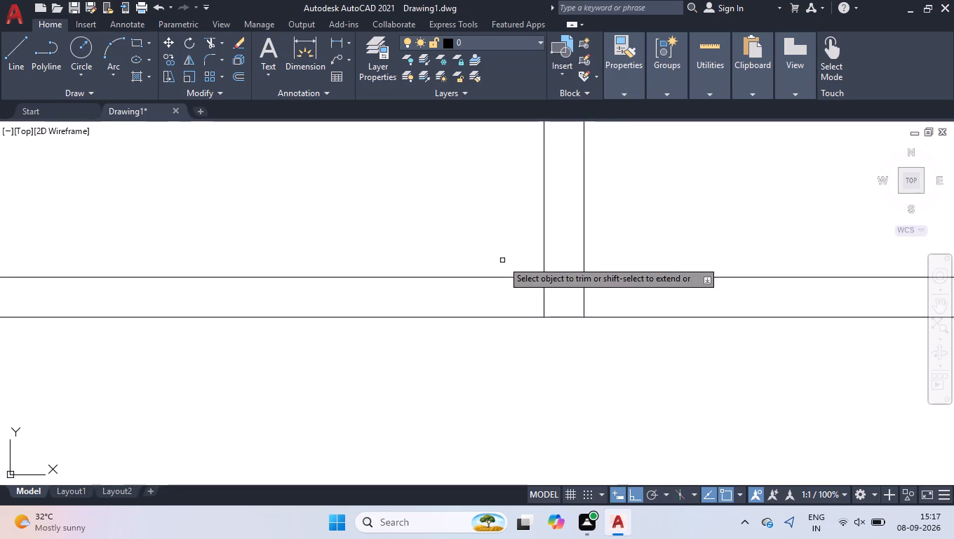
left_click(563, 275)
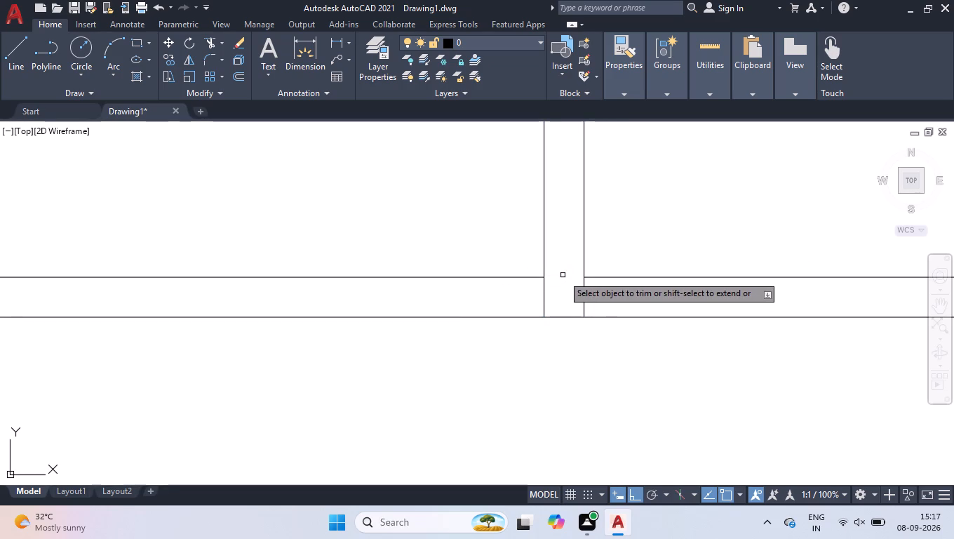
key("Return")
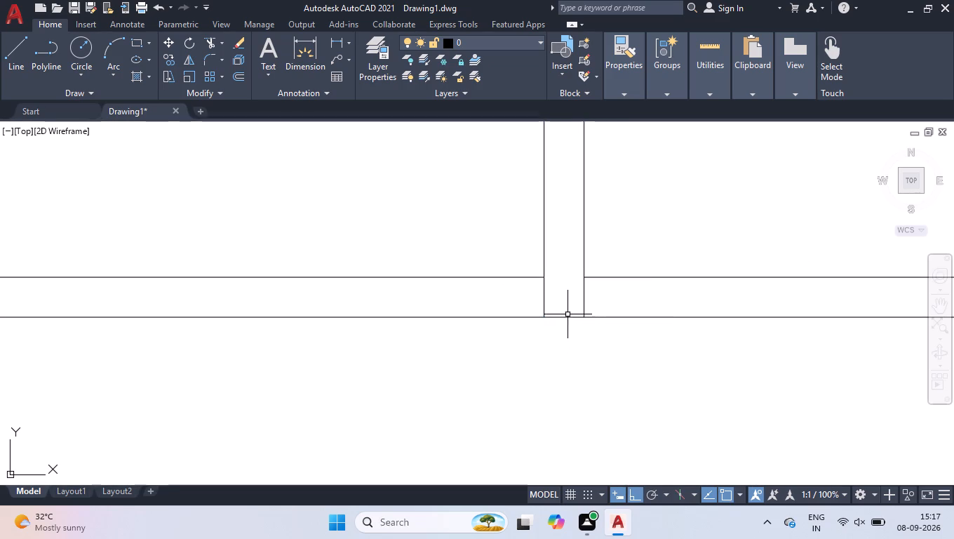
Draw a line across the south outer wall's thickness, below the staircase between the lower bedroom and the middle wall.
scroll(579, 307, "down", 4)
scroll(551, 283, "up", 2)
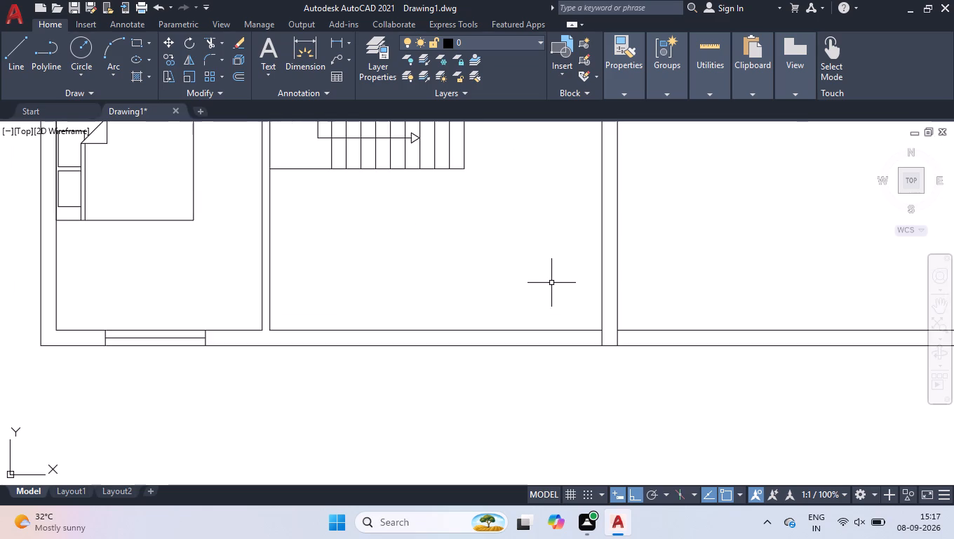
scroll(548, 284, "down", 1)
key("l")
key("Return")
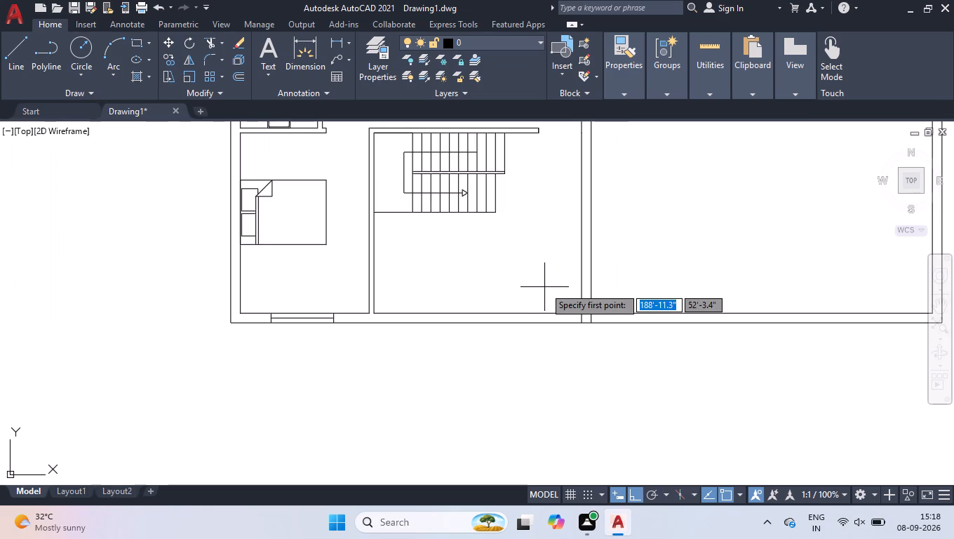
left_click(450, 314)
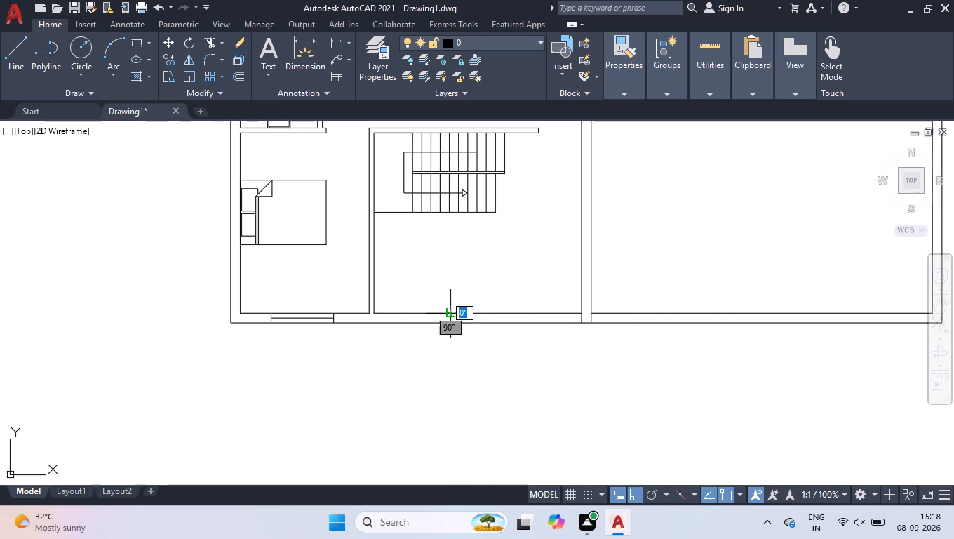
left_click(451, 321)
key("space")
Trim away the south outer wall's inner line from the new cross line to the middle wall and along the open area east of it.
type("tr")
key("Return")
left_click(464, 319)
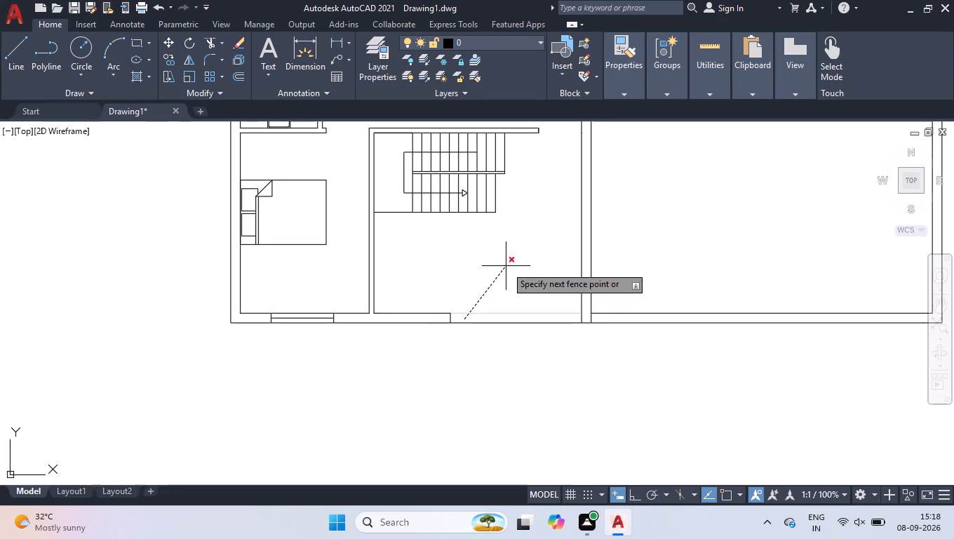
left_click(506, 266)
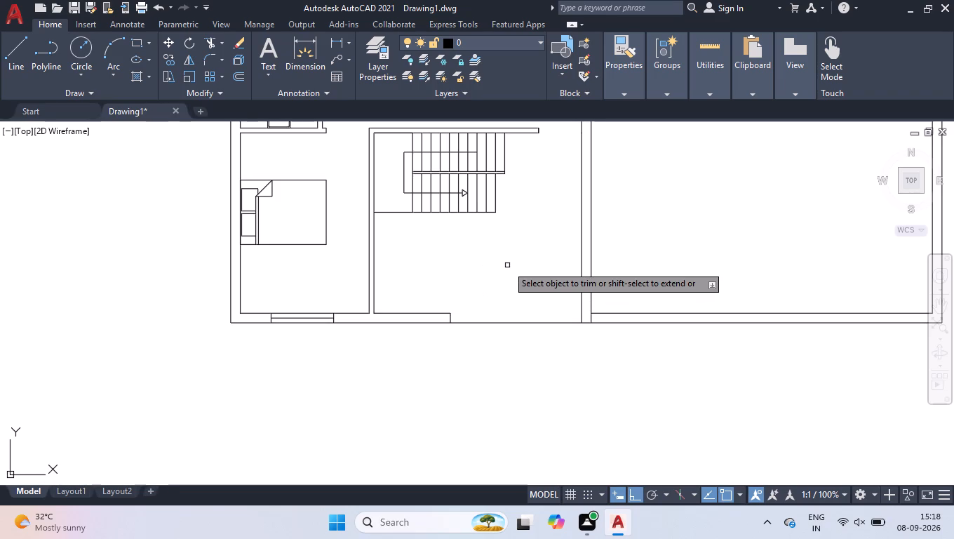
key("Return")
key("space")
left_click(640, 312)
key("space")
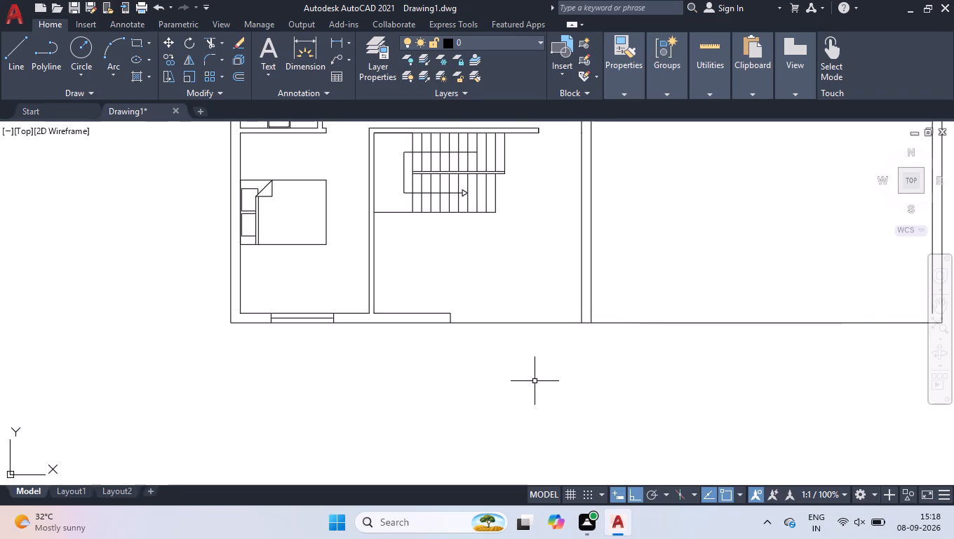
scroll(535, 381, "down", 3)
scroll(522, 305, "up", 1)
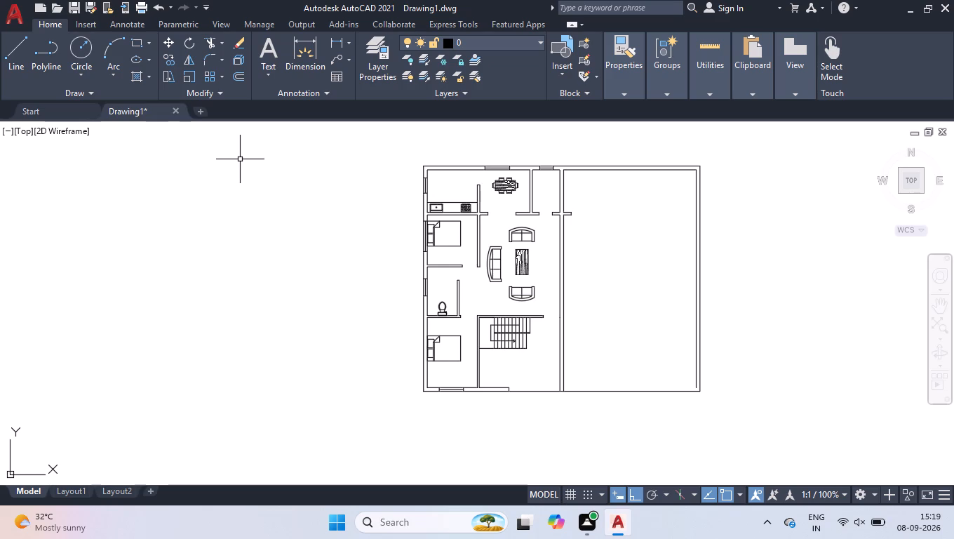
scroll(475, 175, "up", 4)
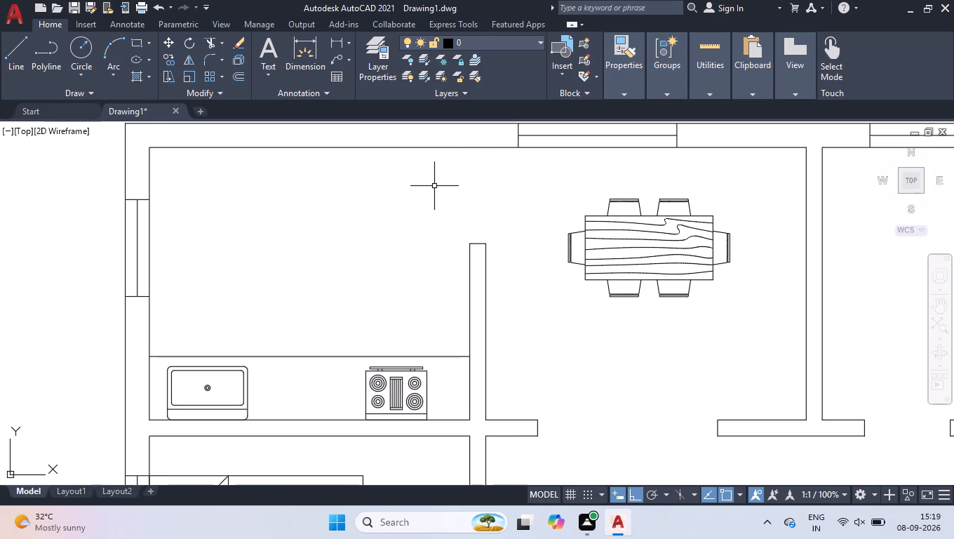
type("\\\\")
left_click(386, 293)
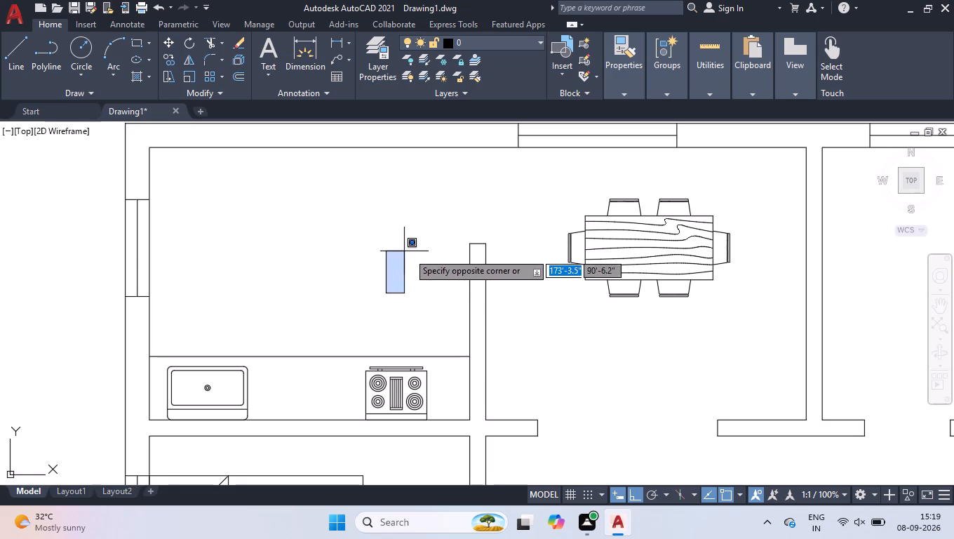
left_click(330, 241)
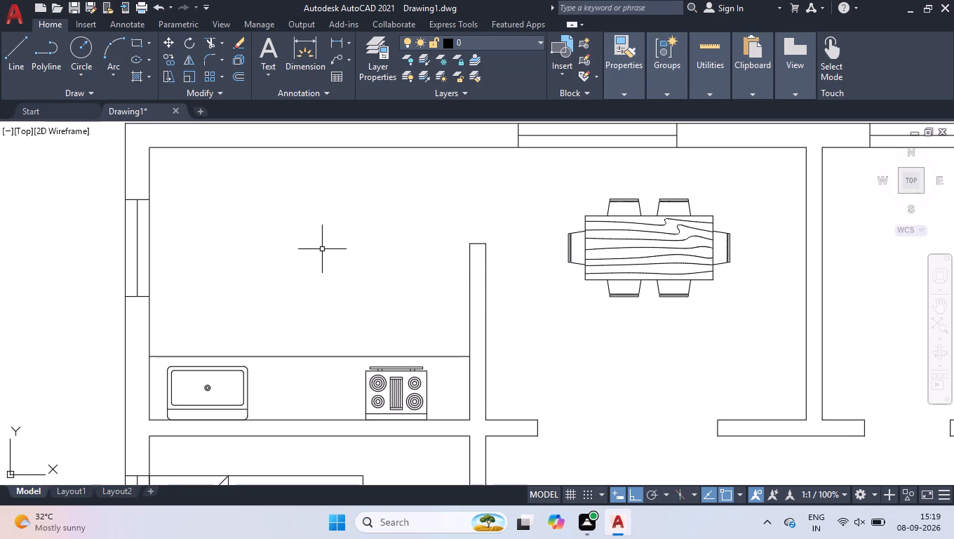
Add multiline text in the kitchen at 5" text height, reading KITCHEN with 10'X3'6" on the second line.
left_click(257, 55)
left_click(187, 227)
left_click(361, 273)
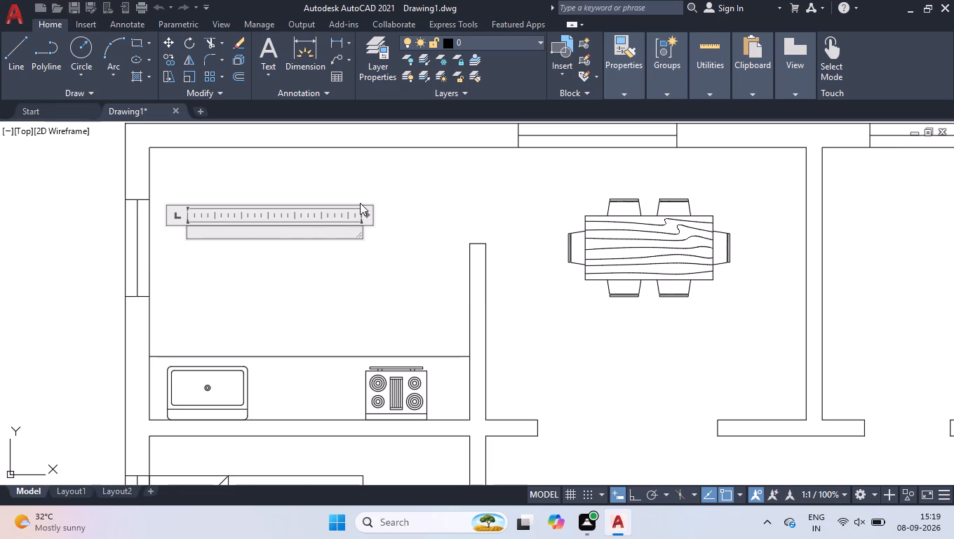
left_click_drag(368, 215, 298, 216)
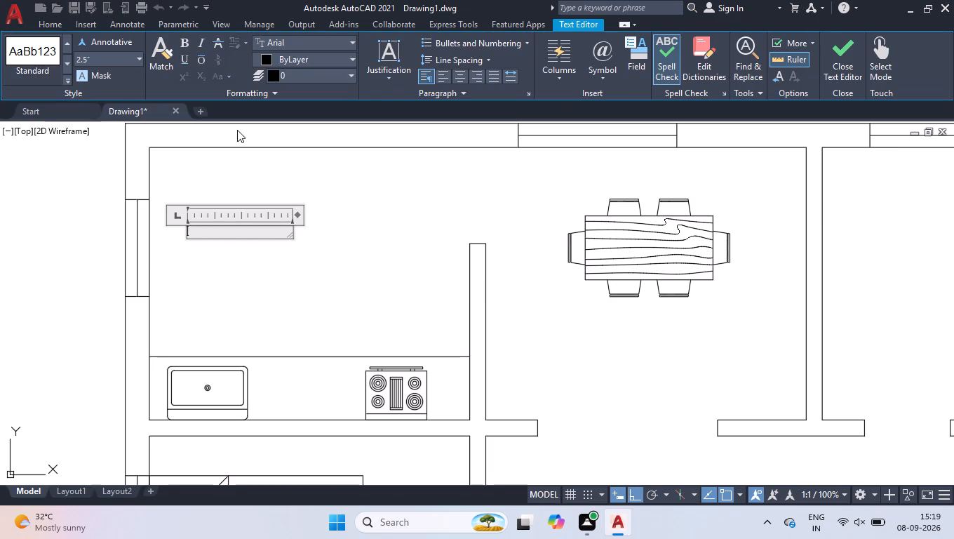
left_click(123, 62)
key("5")
key("Return")
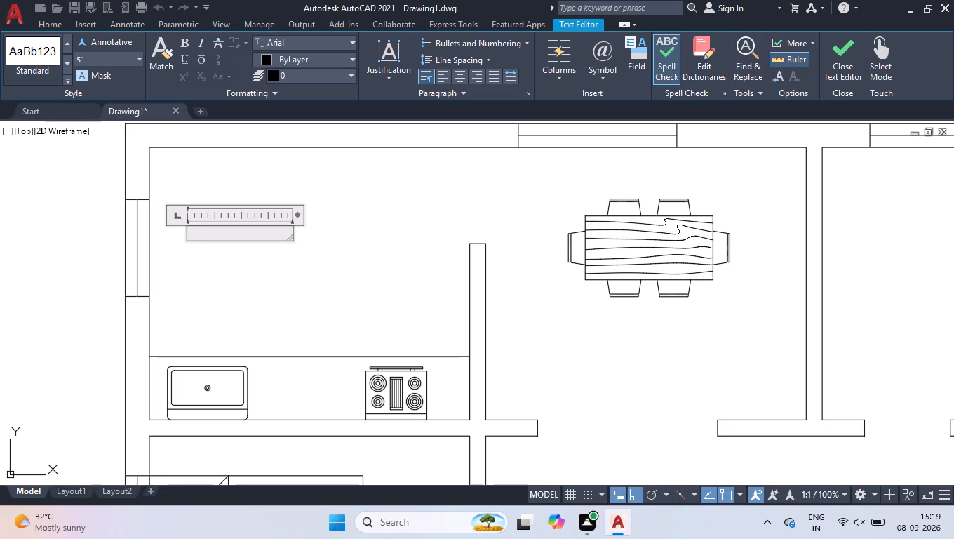
key("k")
key("BackSpace")
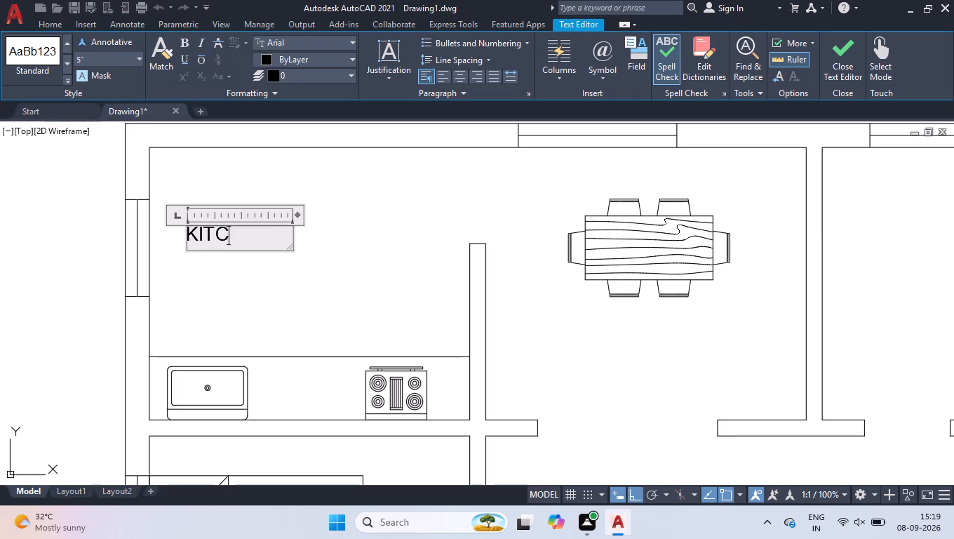
key("Return")
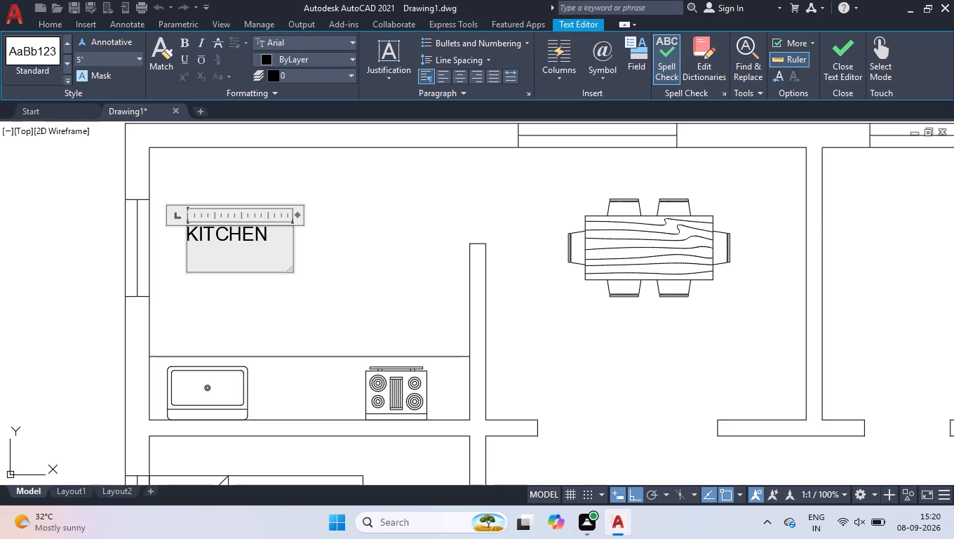
type("10'X3'6\"")
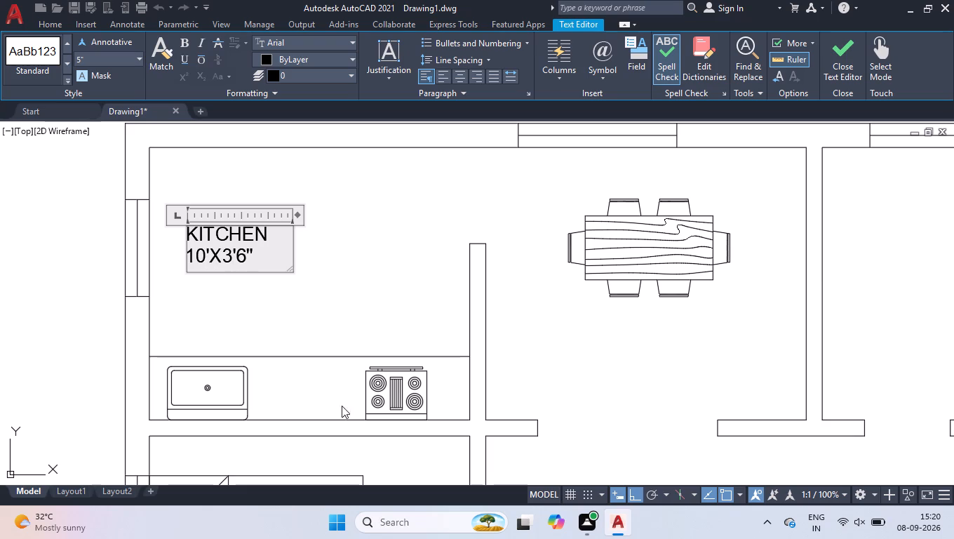
Centre-align both lines of the kitchen label and finish editing the text.
left_click_drag(262, 257, 101, 187, "ctrl")
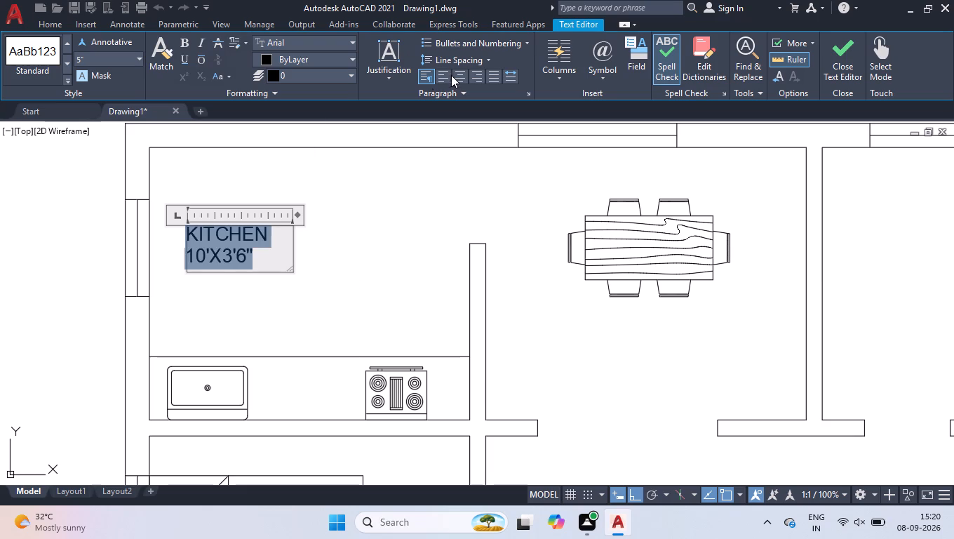
left_click(457, 75, "ctrl")
left_click(405, 179, "ctrl")
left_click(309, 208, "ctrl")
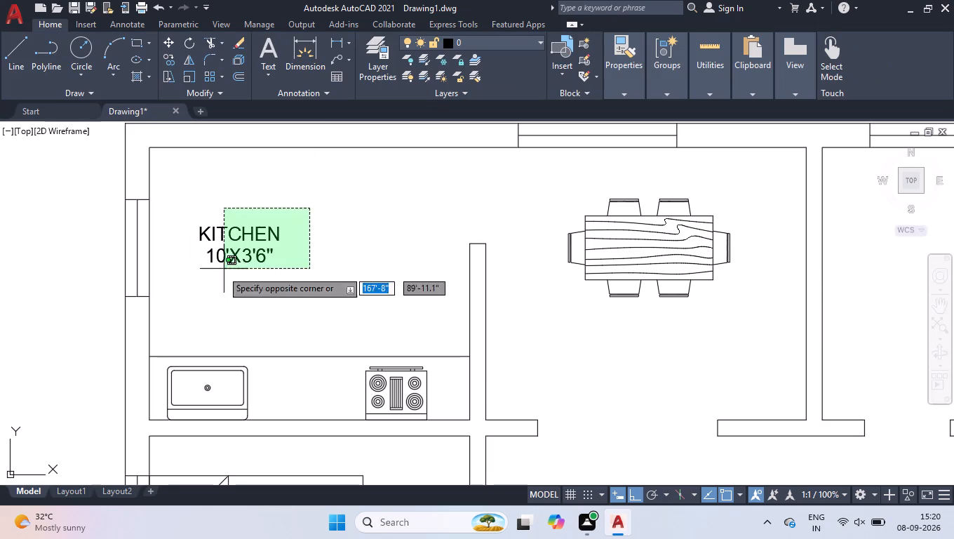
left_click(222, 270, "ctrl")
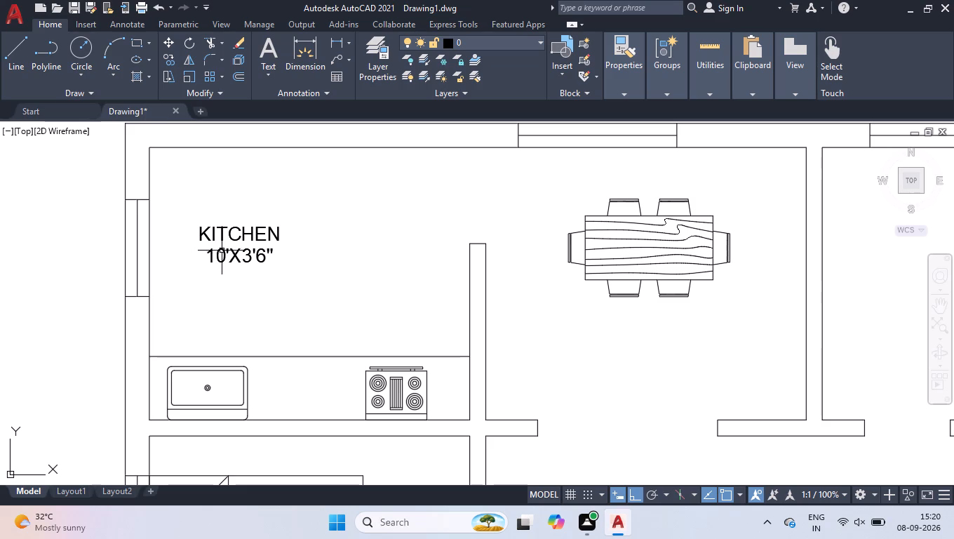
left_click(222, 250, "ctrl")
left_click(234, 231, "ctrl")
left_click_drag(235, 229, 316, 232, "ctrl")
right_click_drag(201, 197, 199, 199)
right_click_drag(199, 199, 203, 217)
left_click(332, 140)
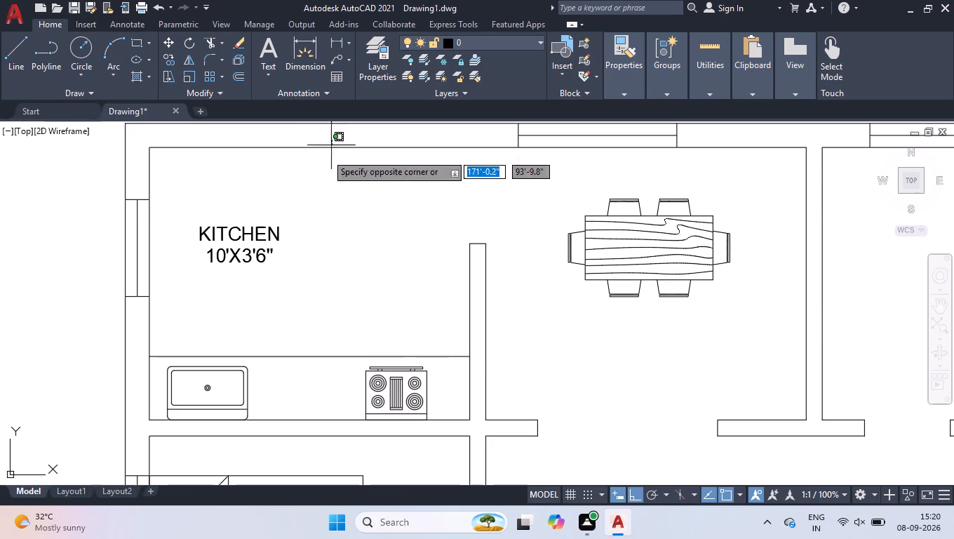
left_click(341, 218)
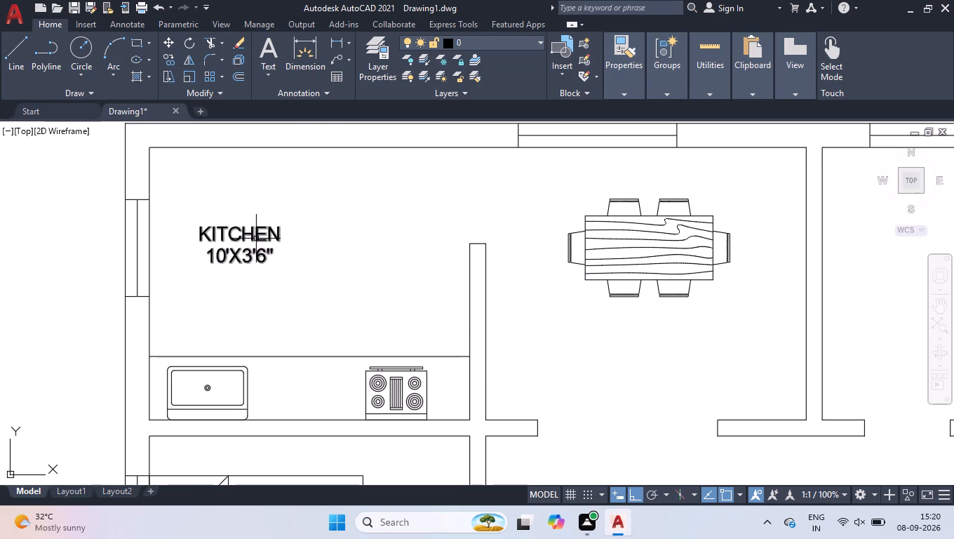
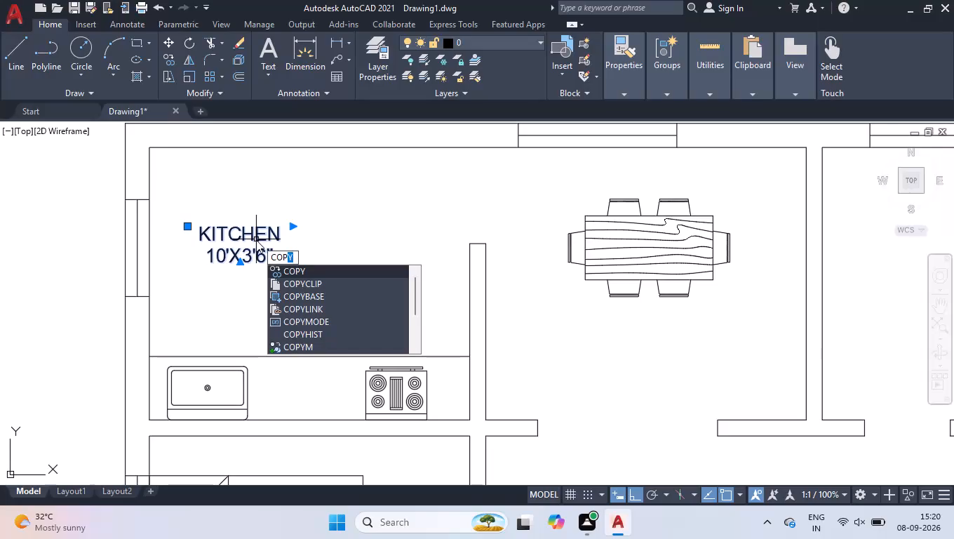
Copy the kitchen label, with ortho off, below the dining table, below the upper bedroom's bed, above the toilet and below the lower bedroom's bed.
key("Return")
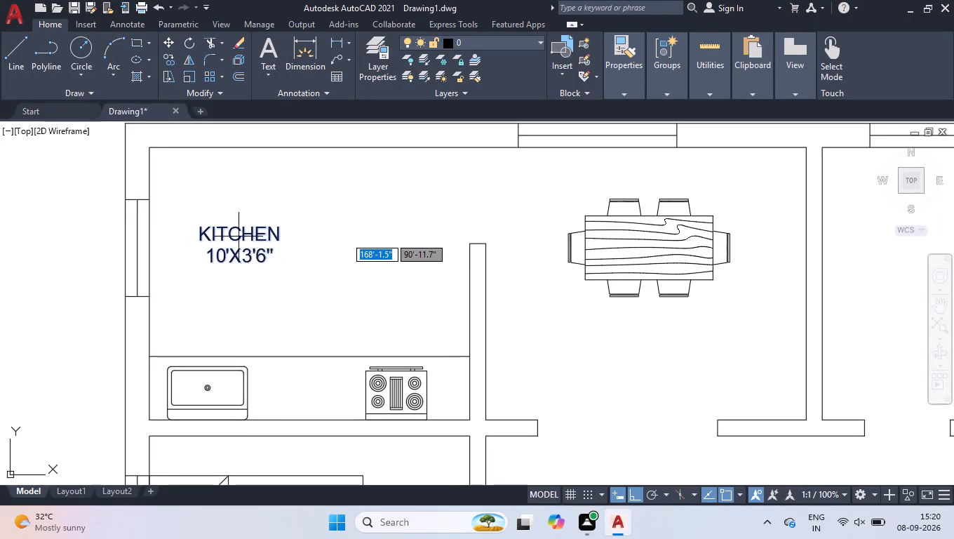
left_click(238, 237)
scroll(231, 234, "down", 2)
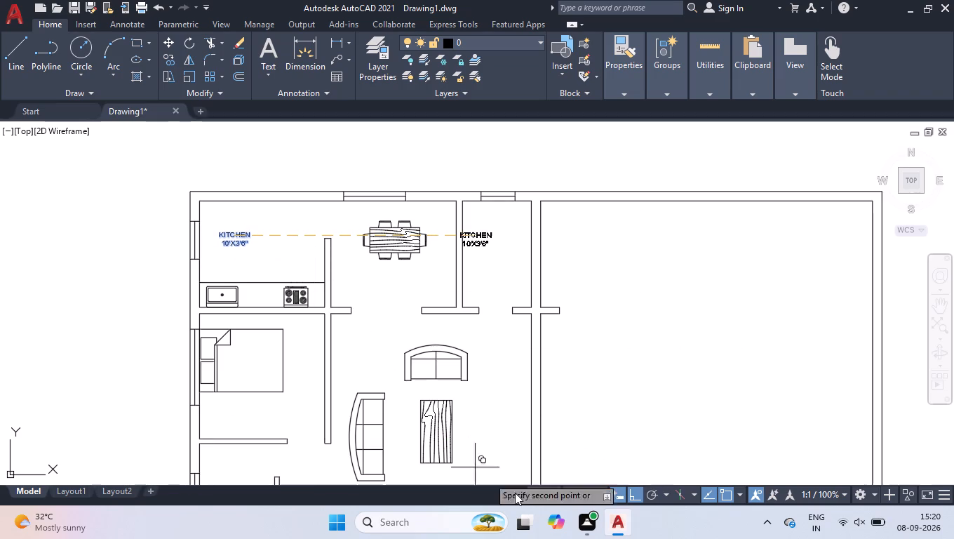
left_click(649, 500)
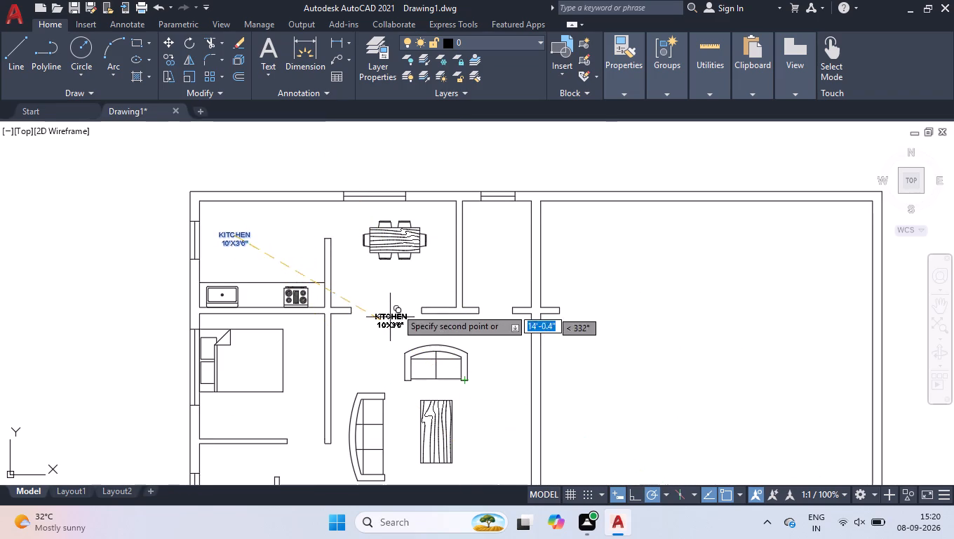
scroll(394, 290, "up", 3)
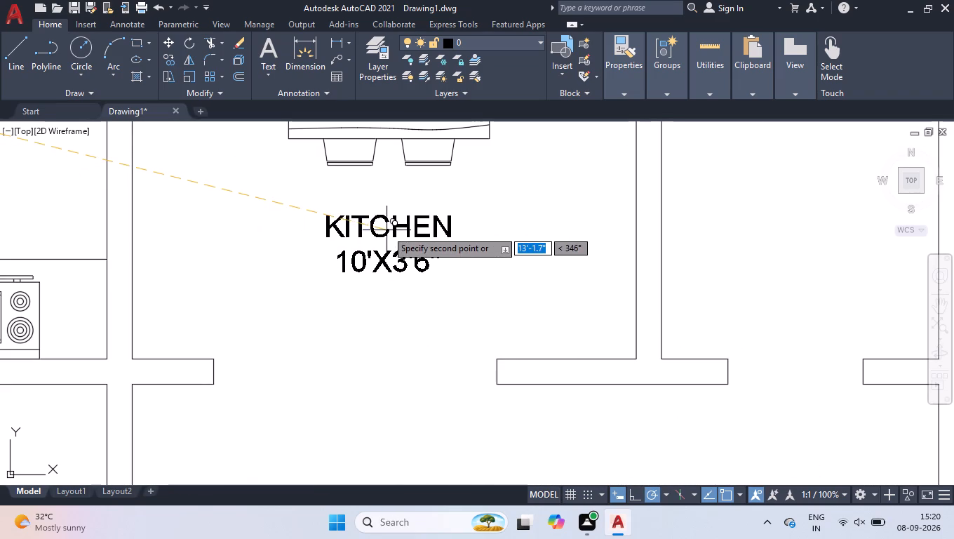
left_click(387, 230)
scroll(428, 243, "down", 3)
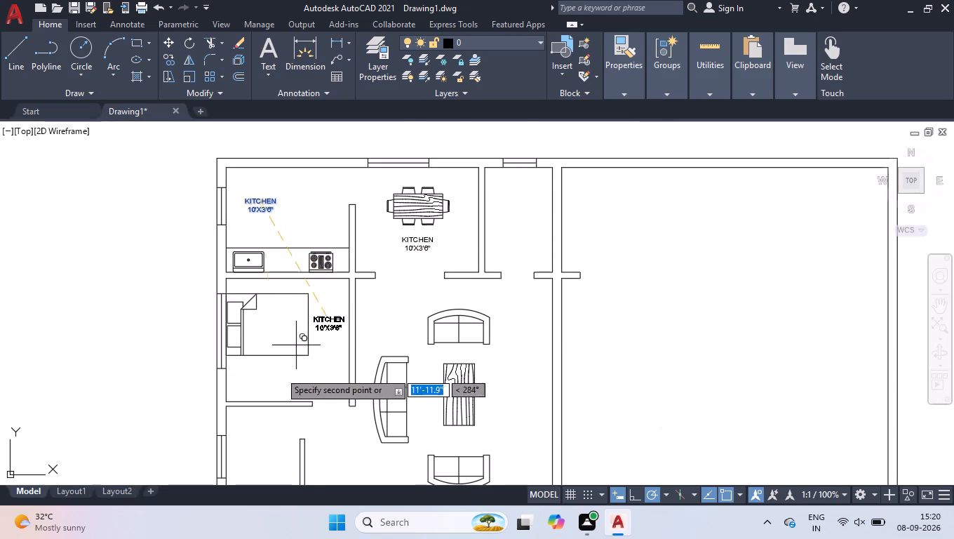
scroll(275, 377, "up", 4)
left_click(253, 365)
scroll(292, 288, "down", 3)
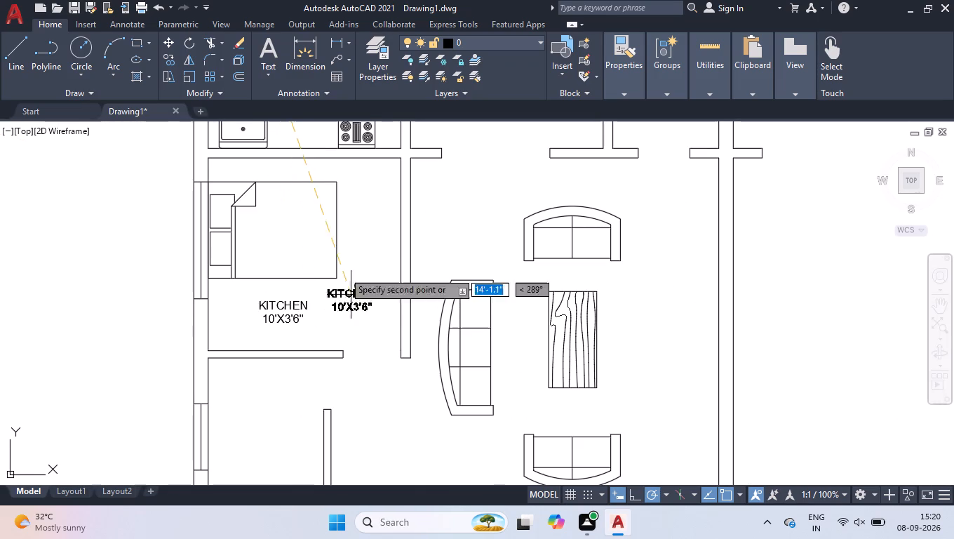
scroll(328, 230, "down", 1)
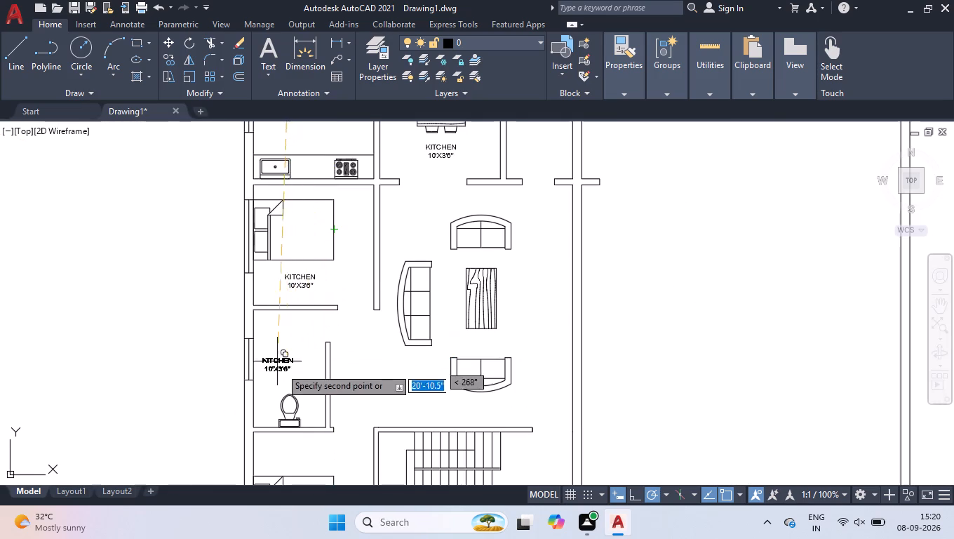
scroll(283, 376, "up", 3)
left_click(294, 354)
scroll(310, 293, "down", 3)
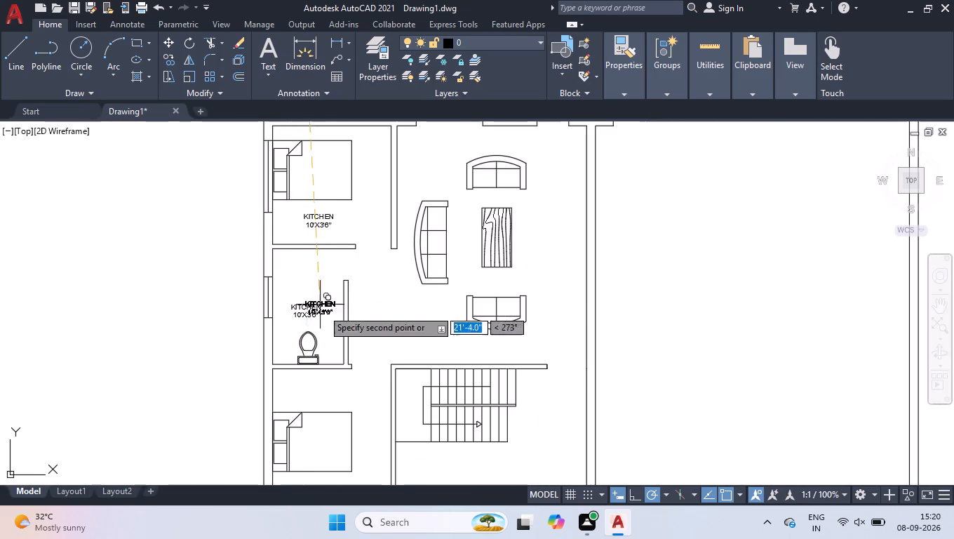
scroll(325, 345, "down", 1)
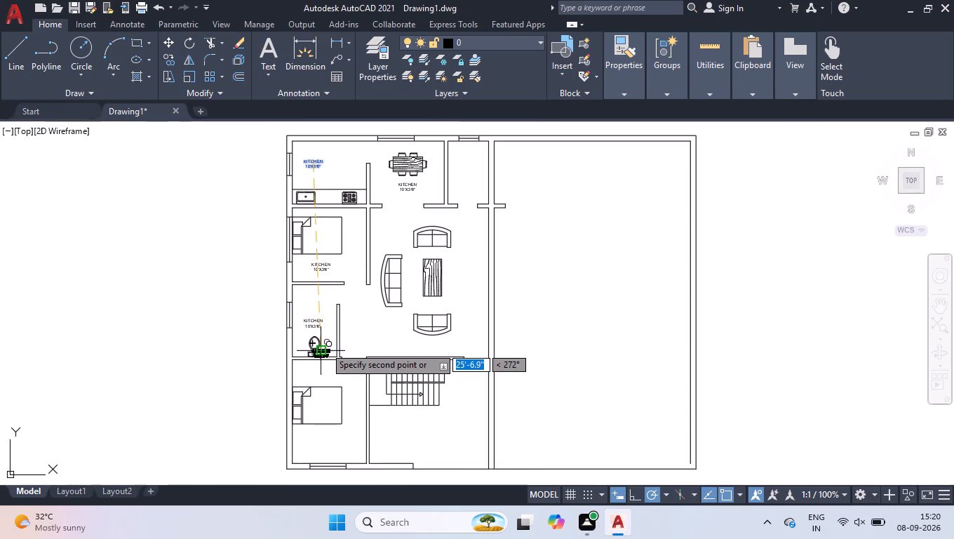
scroll(333, 448, "up", 4)
left_click(286, 408)
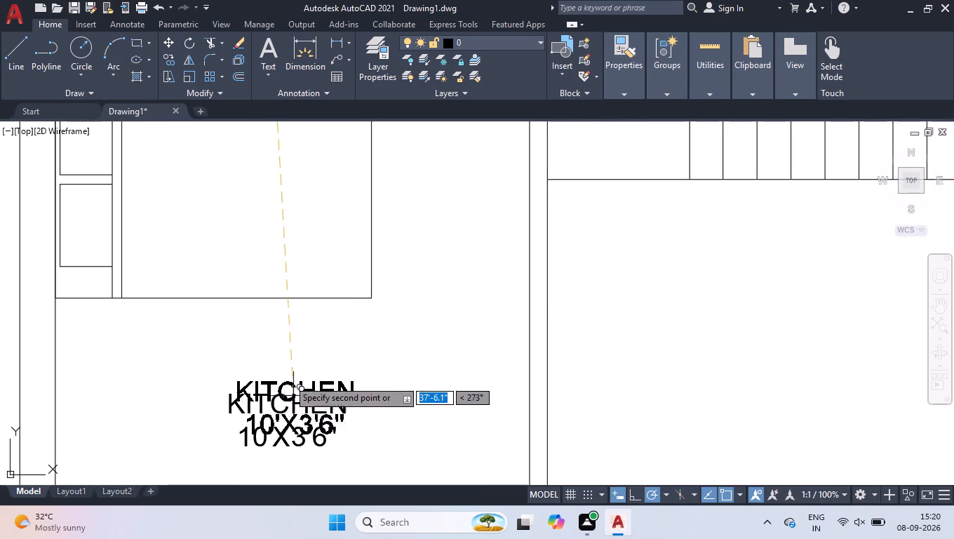
Place further copies of the label below the staircase, east of the living room table and in the small room east of the dining area.
scroll(290, 370, "down", 3)
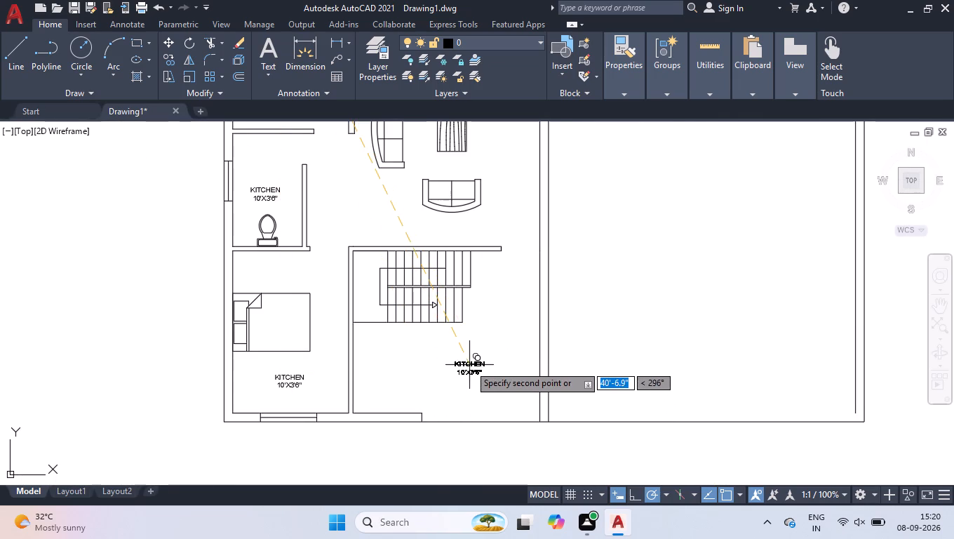
left_click(469, 365)
scroll(471, 367, "down", 2)
scroll(454, 174, "up", 2)
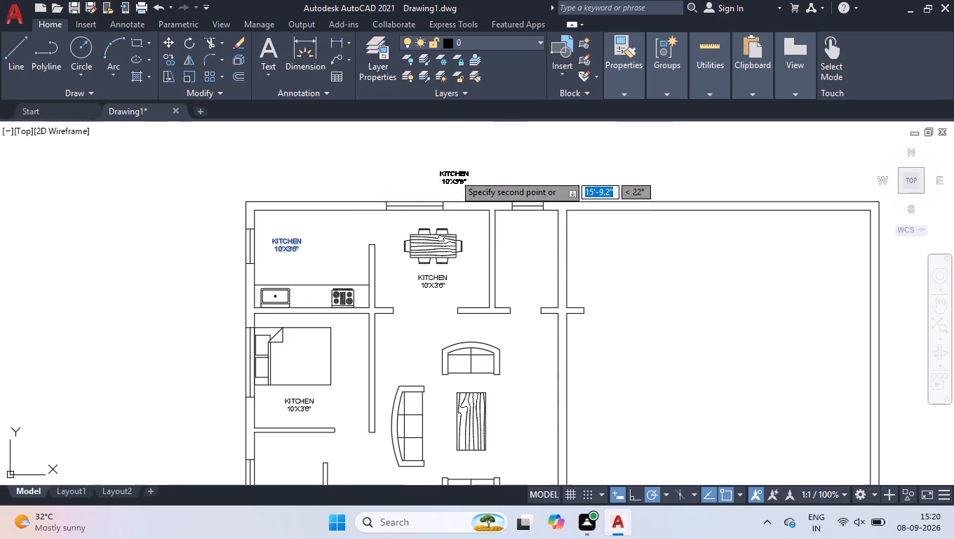
scroll(465, 310, "down", 1)
scroll(516, 409, "up", 4)
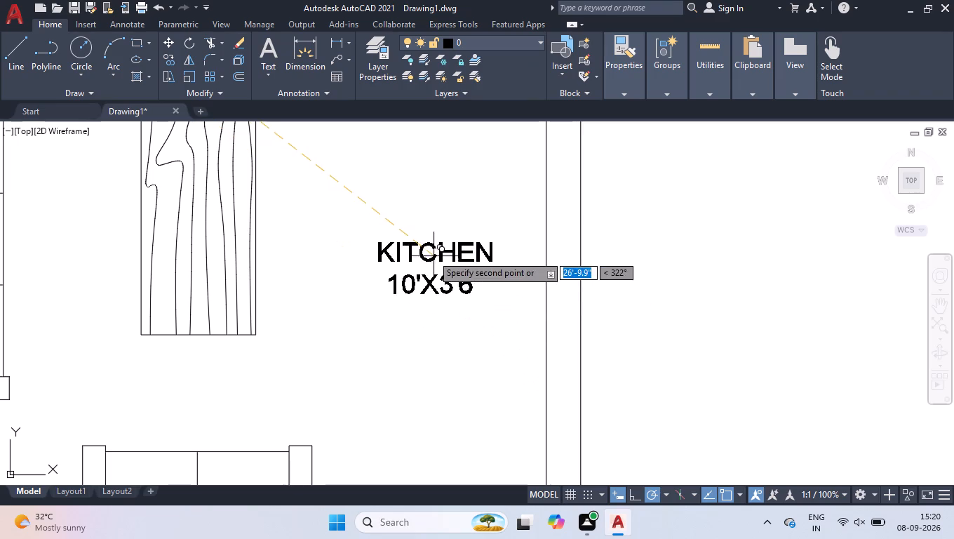
left_click(429, 245)
scroll(434, 290, "down", 4)
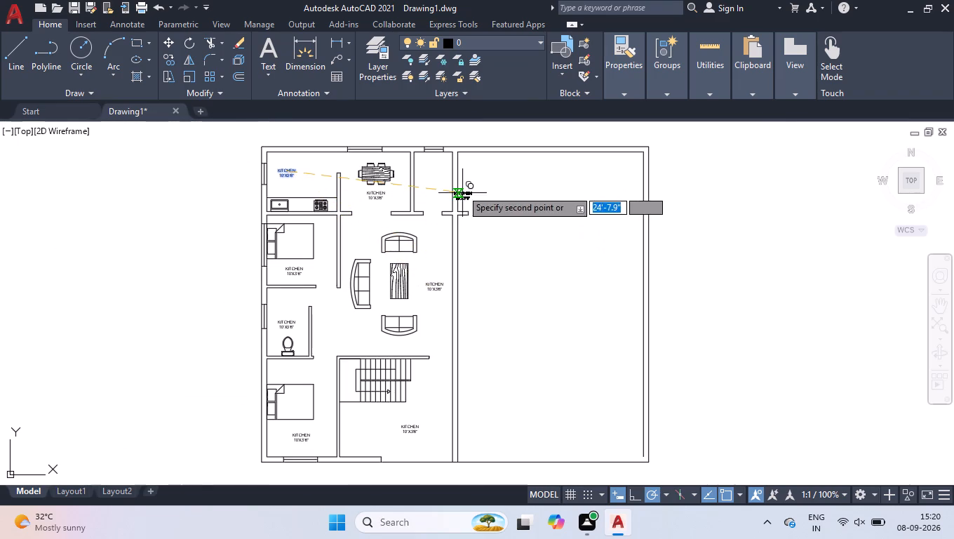
scroll(439, 164, "up", 3)
left_click(405, 204)
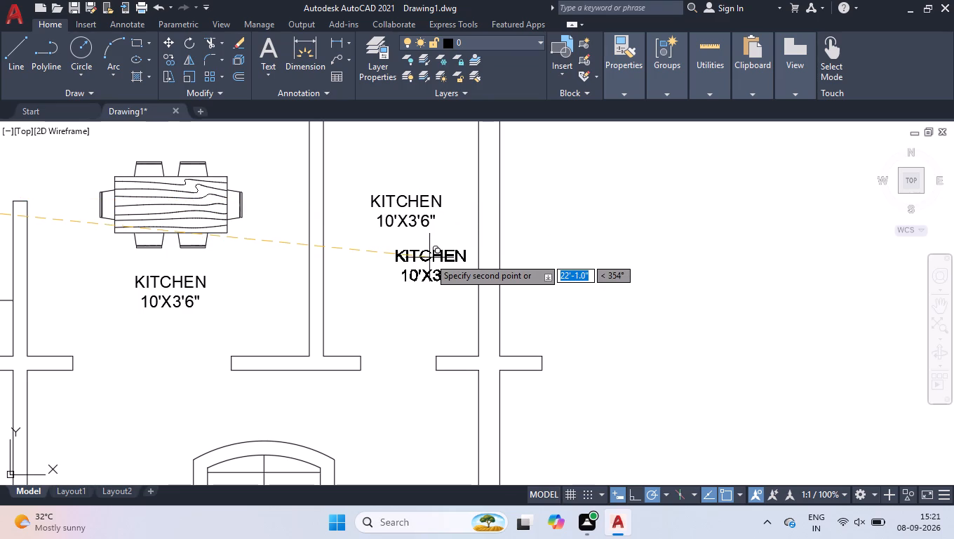
scroll(426, 258, "down", 4)
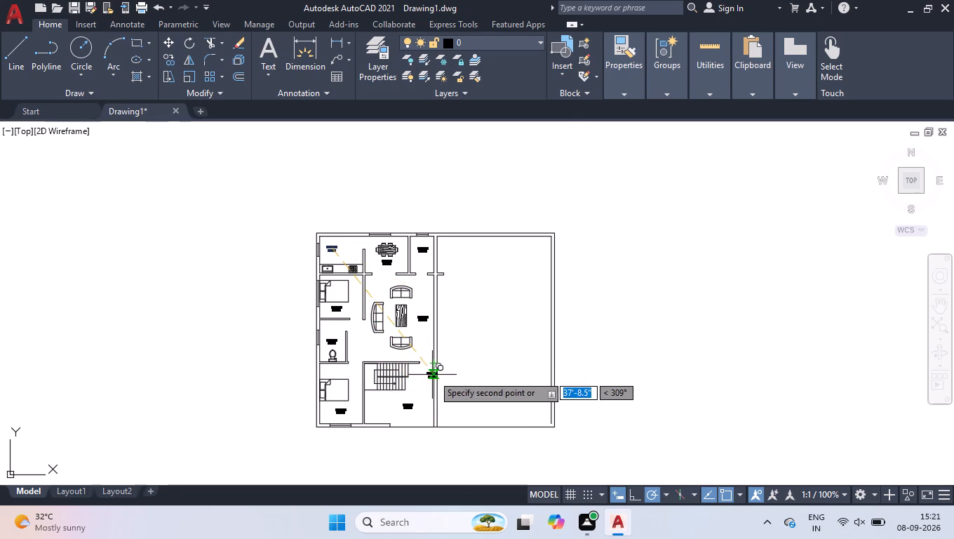
key("Return")
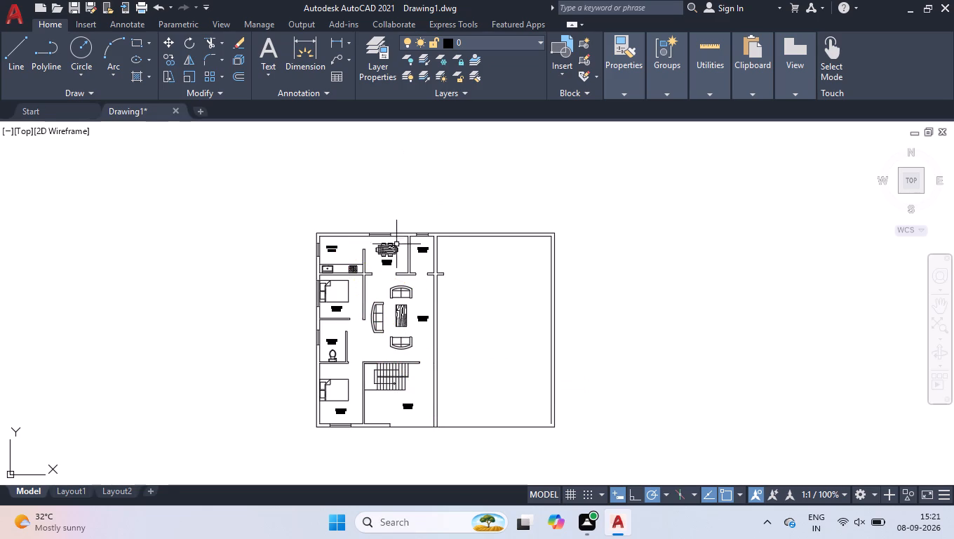
Delete the line along the staircase landing's upper edge, against the wall.
scroll(387, 271, "up", 2)
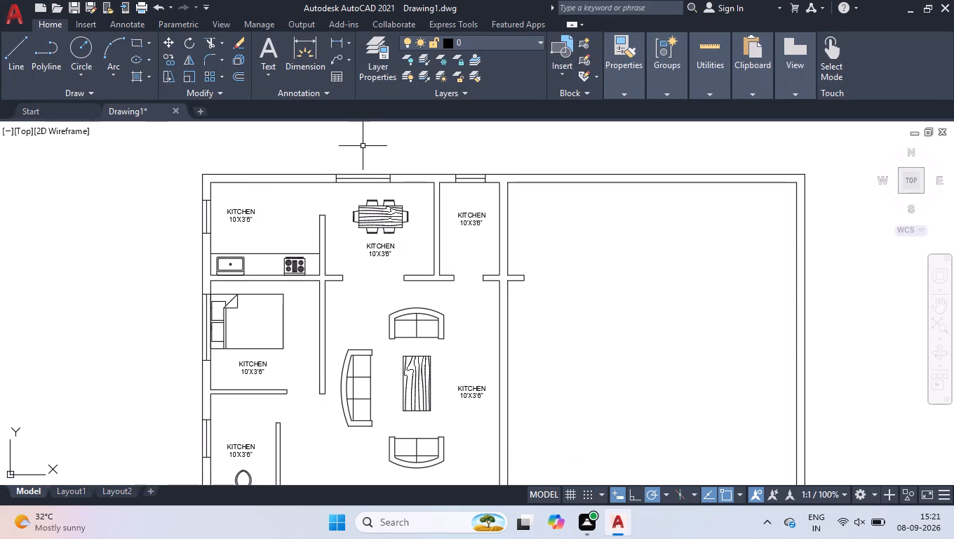
scroll(364, 156, "down", 2)
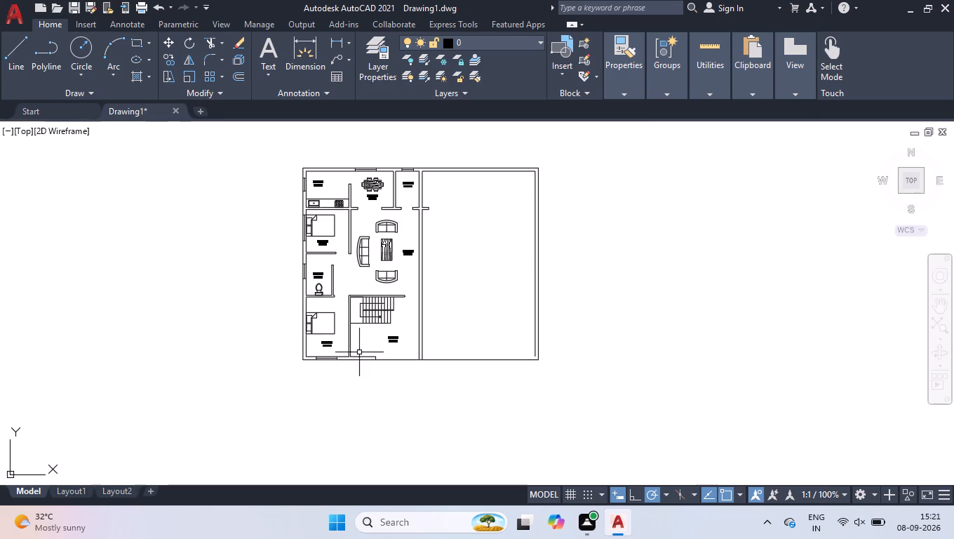
scroll(359, 353, "up", 4)
scroll(358, 352, "down", 3)
scroll(354, 305, "up", 2)
scroll(343, 231, "up", 1)
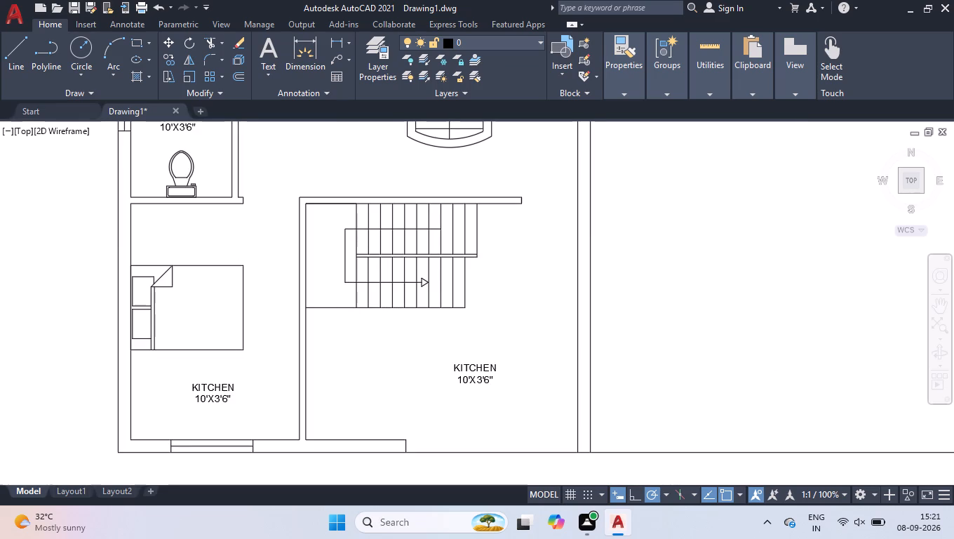
scroll(343, 231, "up", 1)
left_click(298, 159)
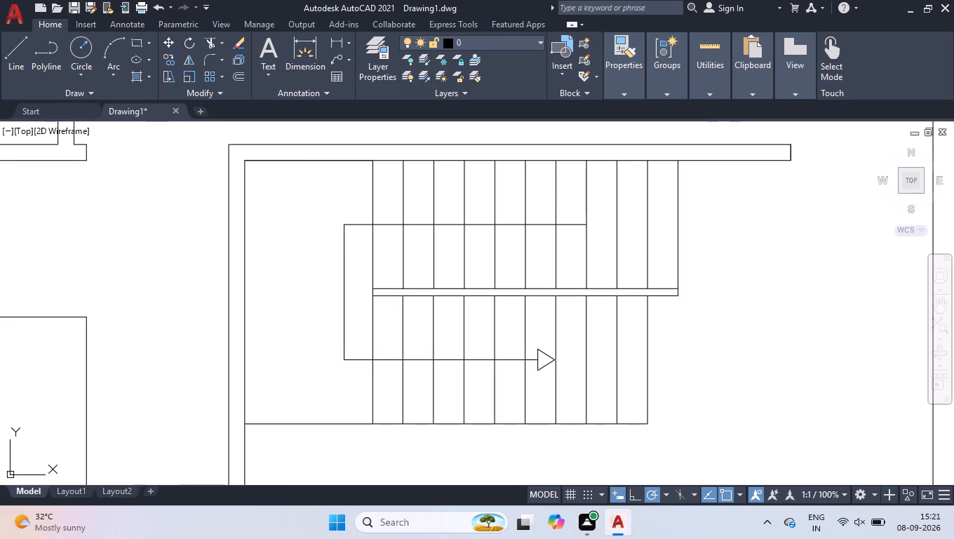
key("Delete")
Replace the text of the label below the dining table with DINING and begin its second line with 10'.
scroll(298, 204, "down", 3)
scroll(356, 317, "down", 1)
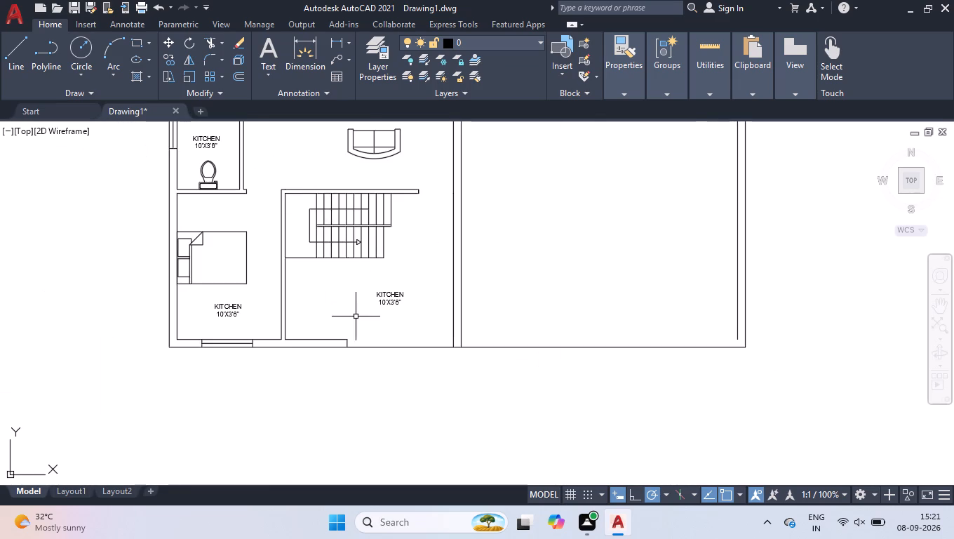
scroll(351, 276, "down", 2)
scroll(340, 210, "up", 2)
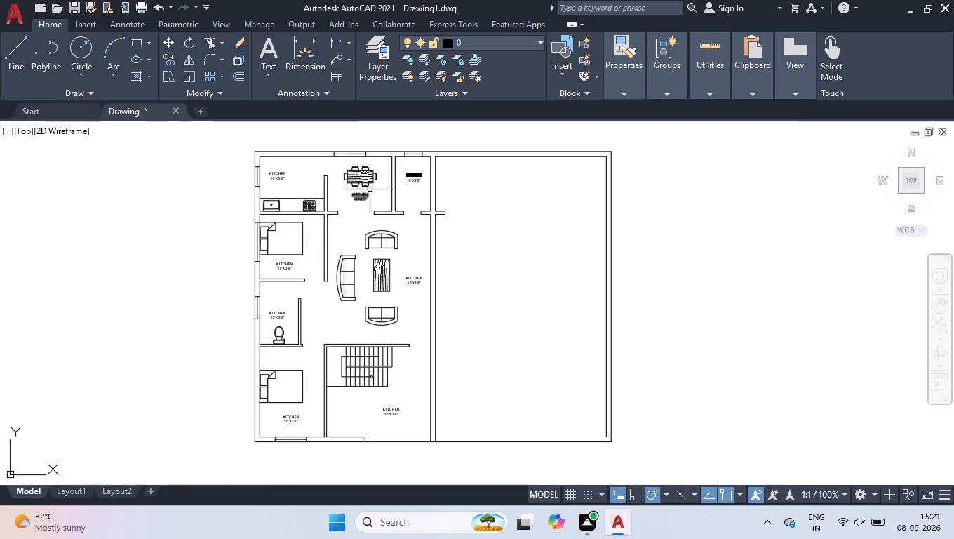
scroll(370, 189, "up", 5)
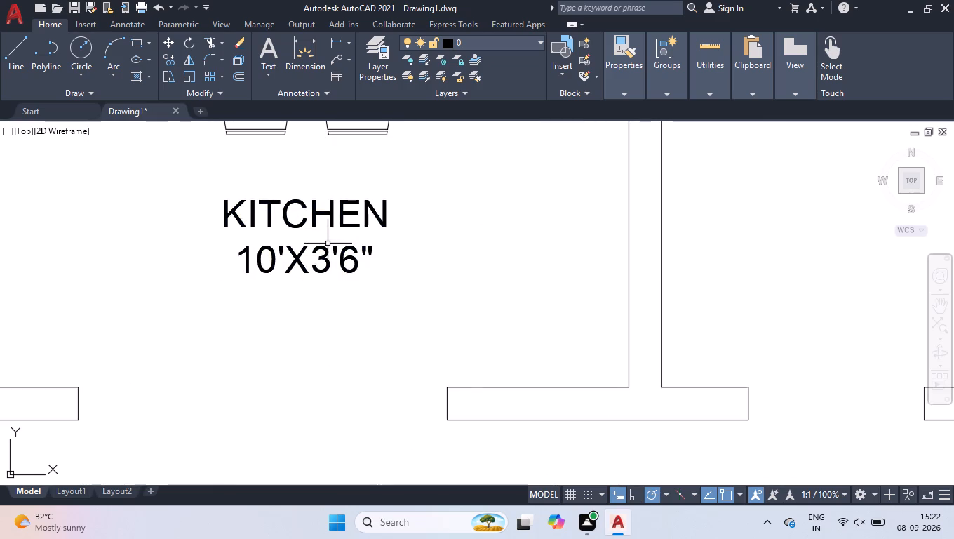
double_click(250, 219)
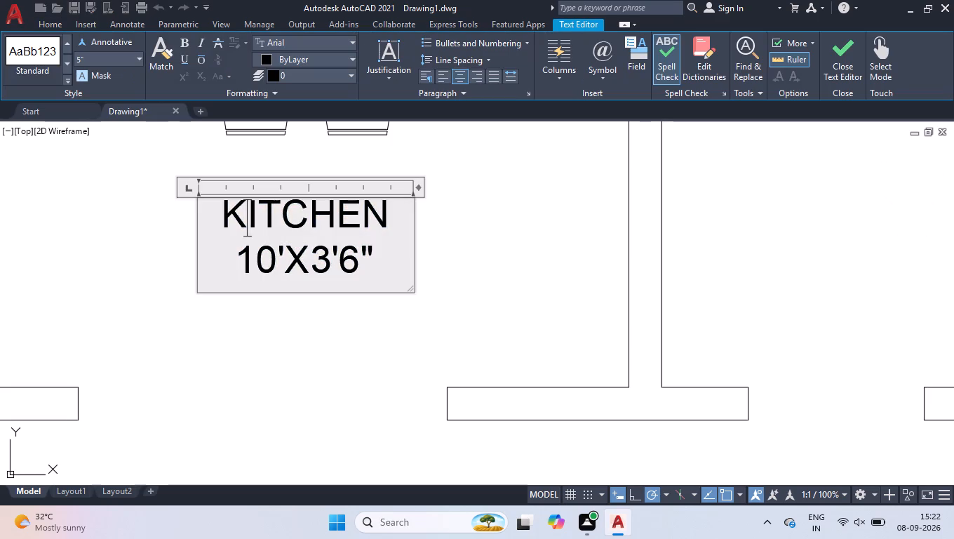
key("ctrl+a")
type("DINING")
key("Return")
type("10'")
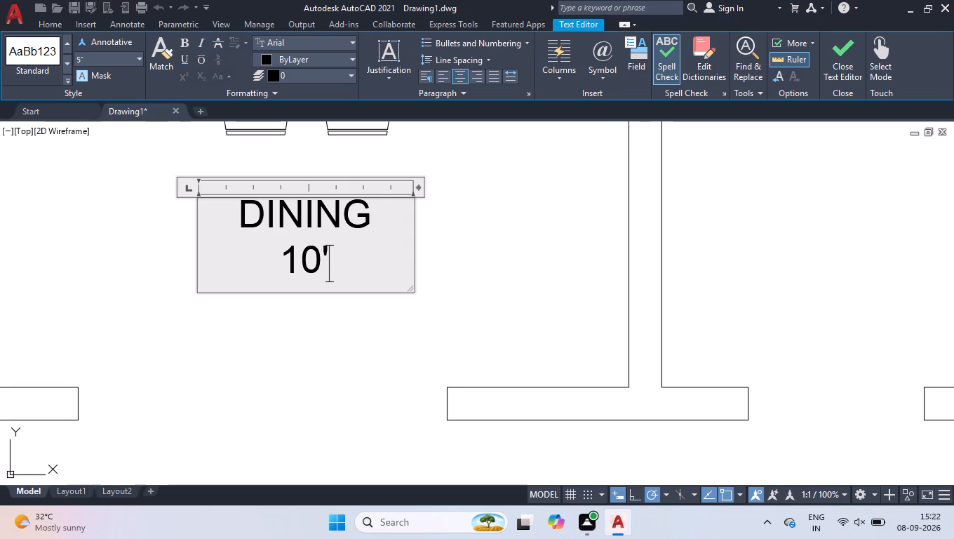
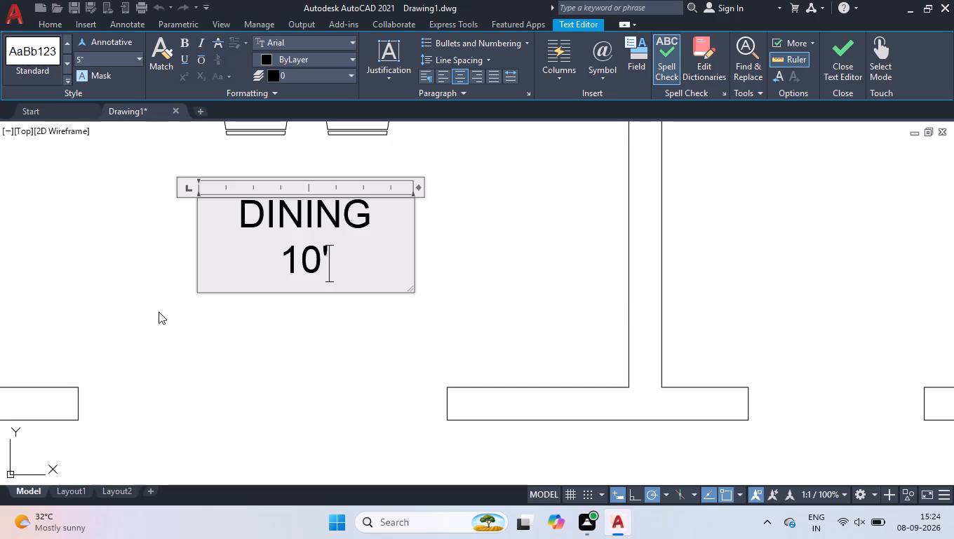
Complete the second line of the DINING label with X8'6" and finish editing it.
type("X8'6\"")
left_click(158, 312)
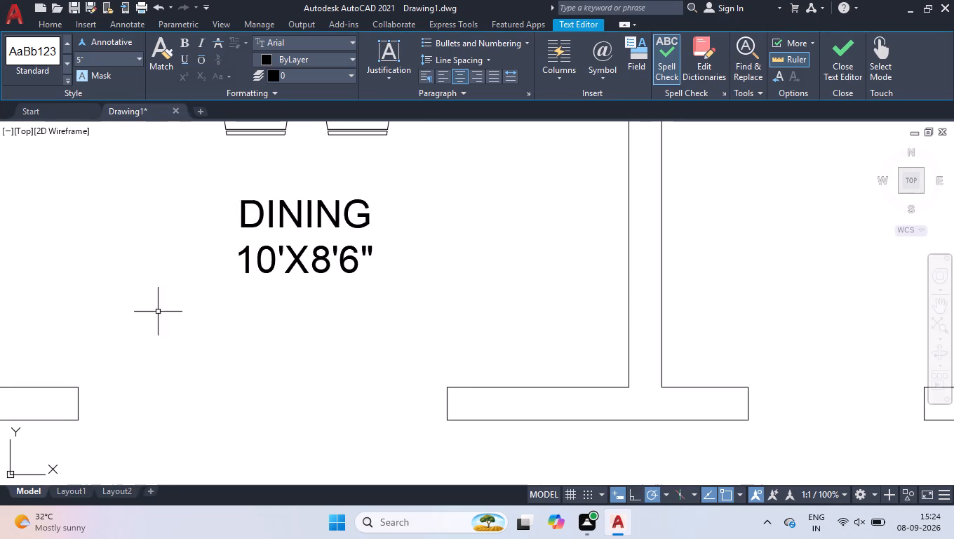
Replace the text of the label in the small room east of the dining area with PUJA and 5'6" X 8'6" below it.
scroll(212, 331, "down", 2)
scroll(475, 171, "up", 2)
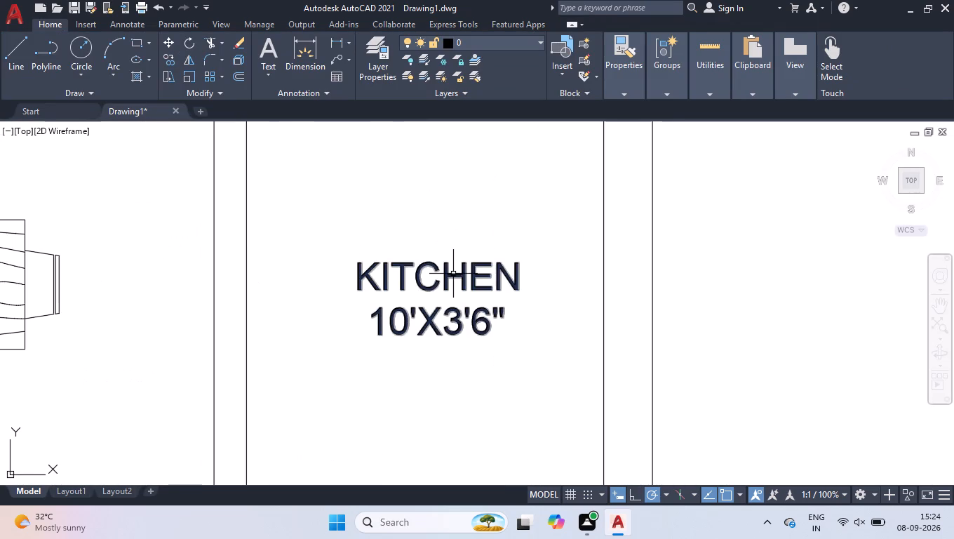
double_click(454, 274)
key("ctrl+a")
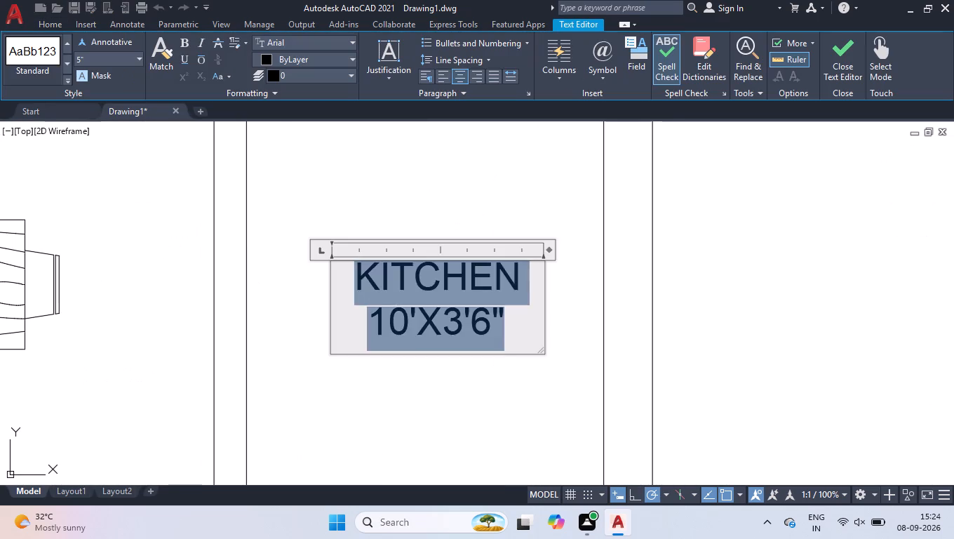
type("PUJA")
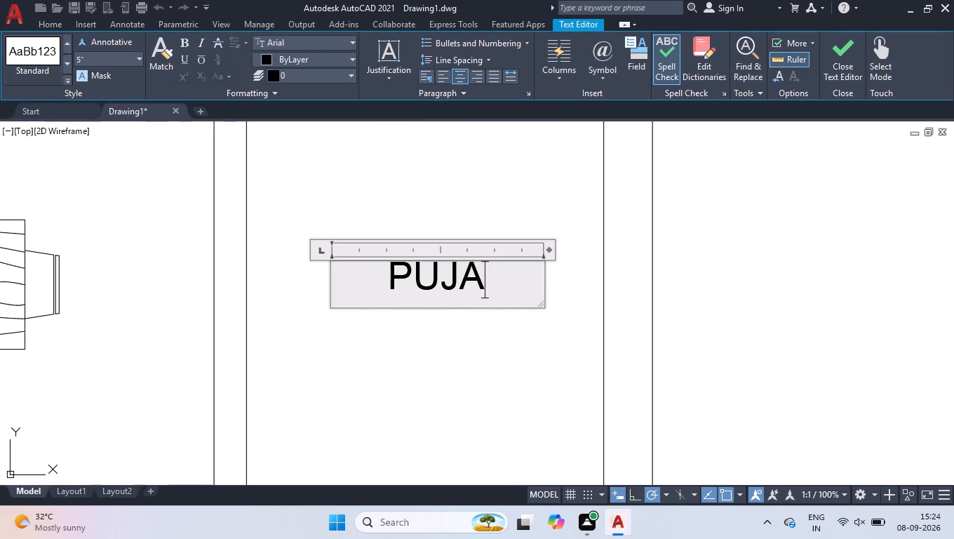
key("Return")
type("5'6\" X")
key("space")
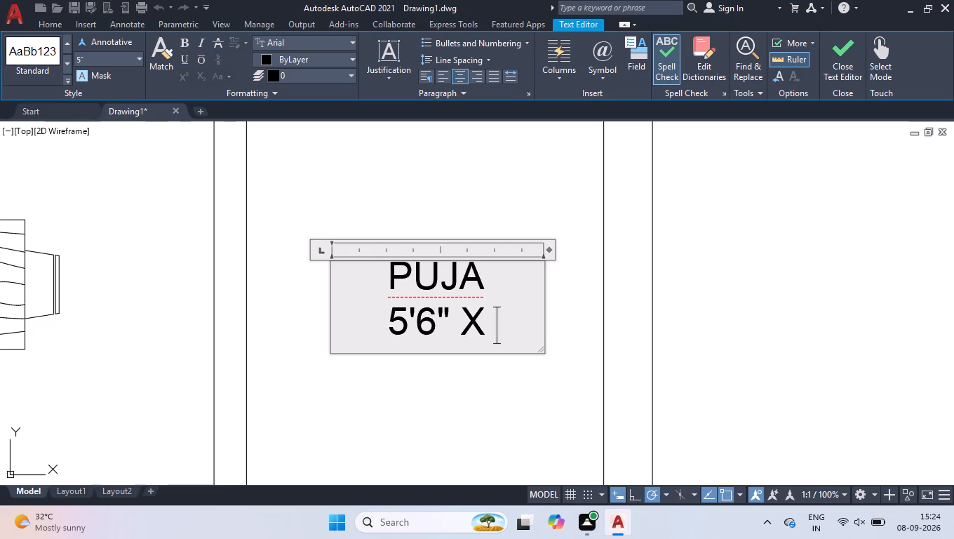
type("8'6")
key("shift+quotedbl")
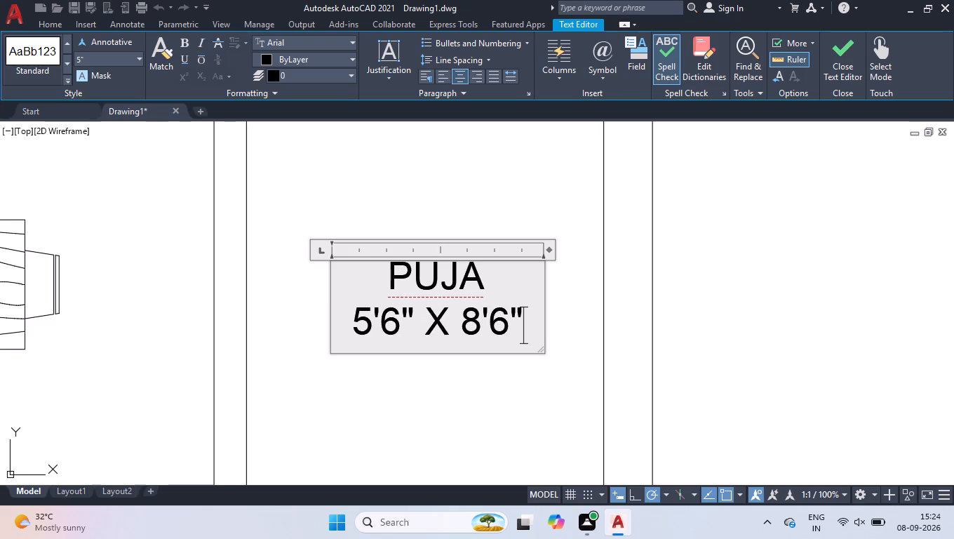
left_click(391, 208)
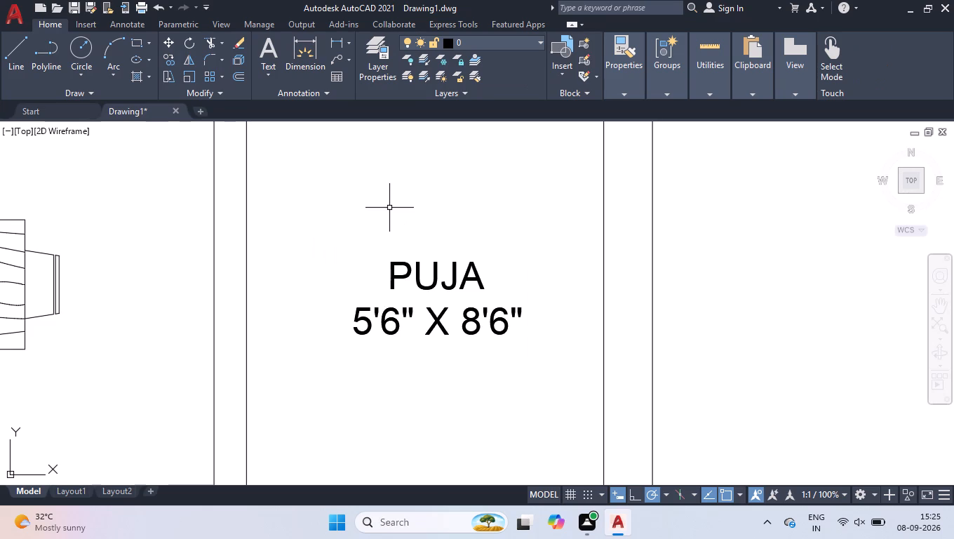
Replace the text of the label below the upper bedroom's bed with BEDROOM and 10'X10' on the second line.
scroll(506, 237, "down", 4)
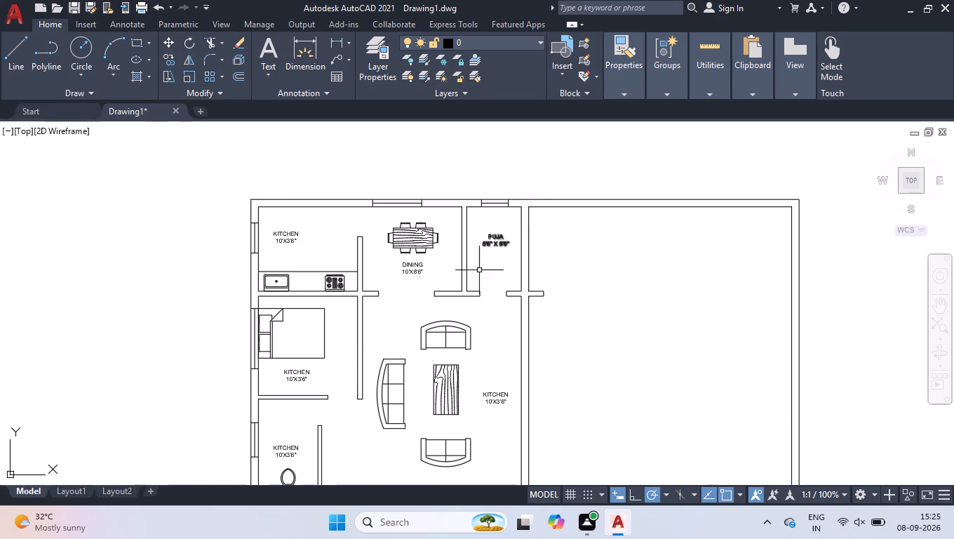
scroll(286, 382, "up", 3)
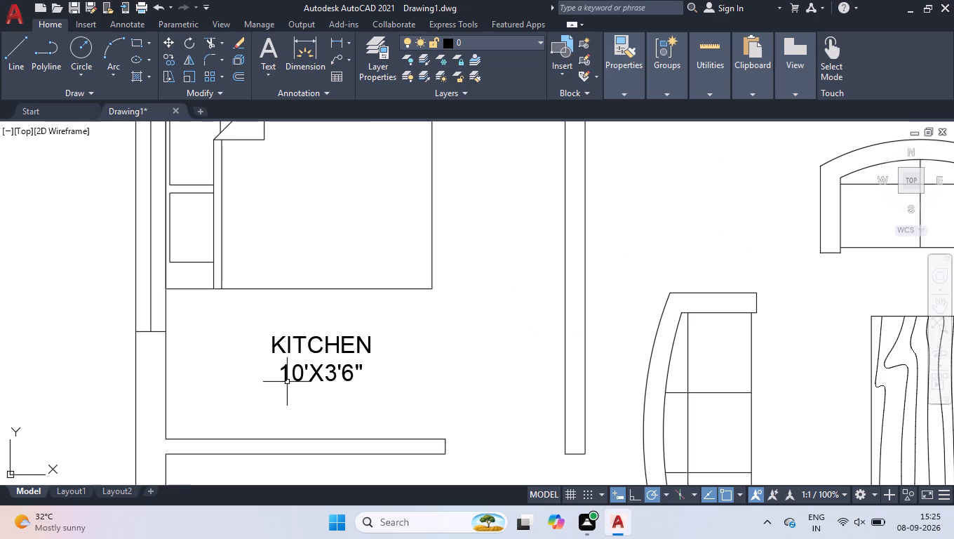
double_click(288, 382)
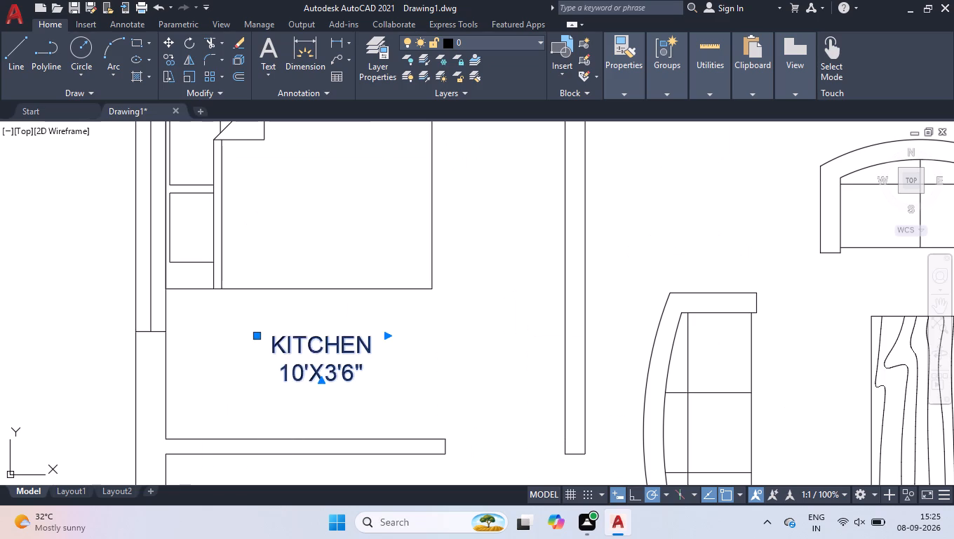
key("ctrl+a")
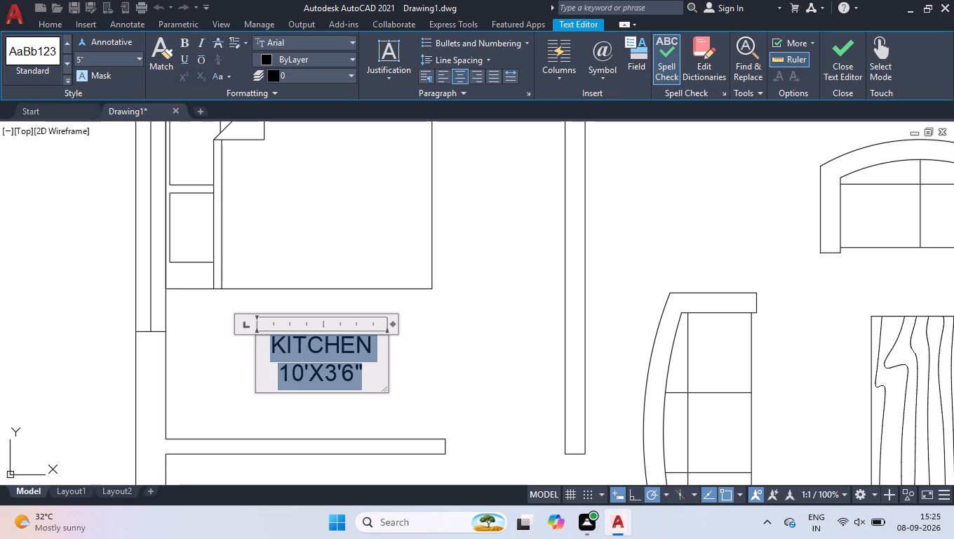
type("BEDROOM")
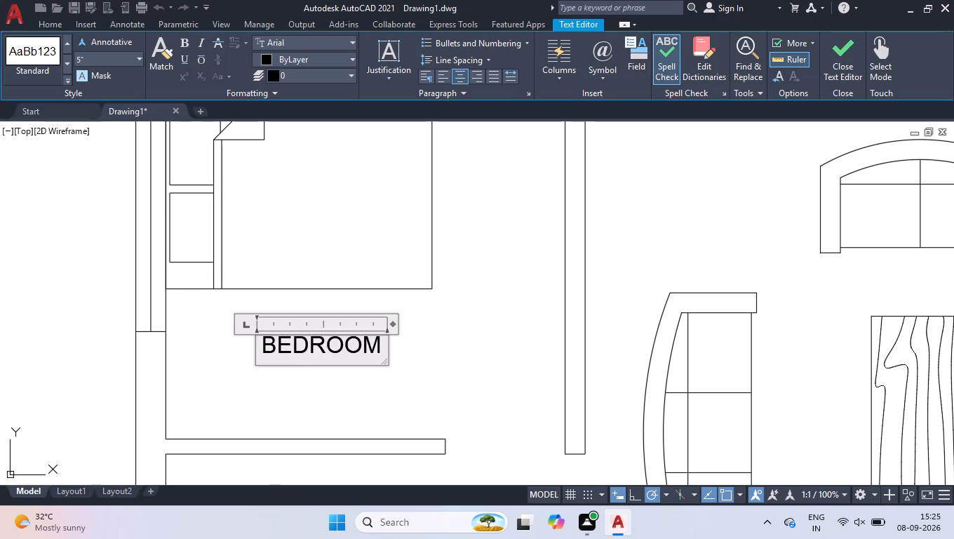
key("Return")
type("10'X10'")
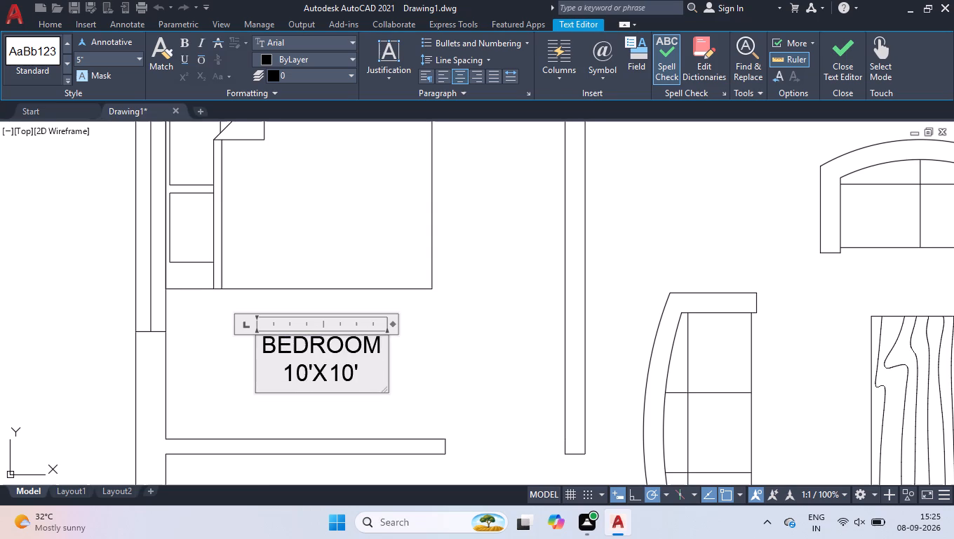
left_click(444, 356)
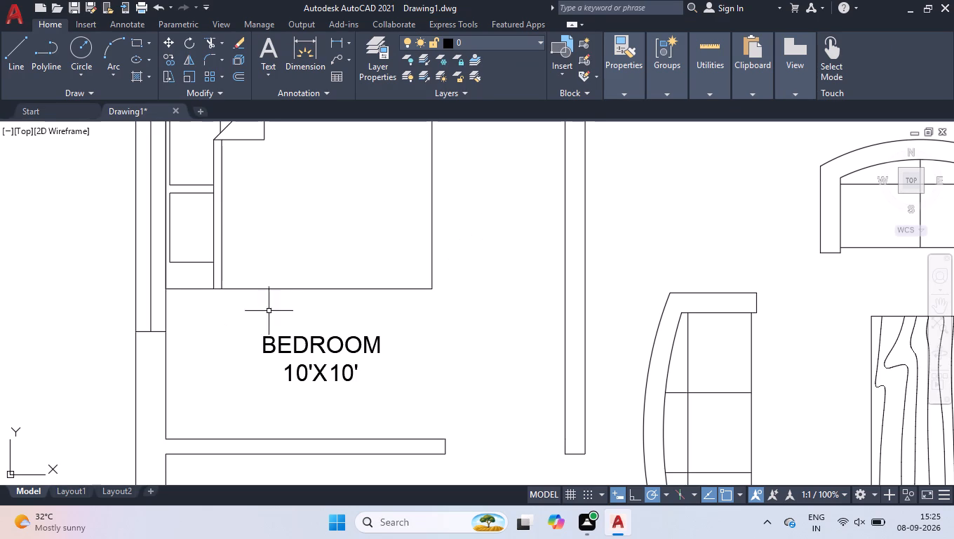
Replace the text of the label east of the living room table with LIVING ROOM and 16'X20'3" below it.
scroll(297, 267, "down", 2)
scroll(465, 276, "down", 1)
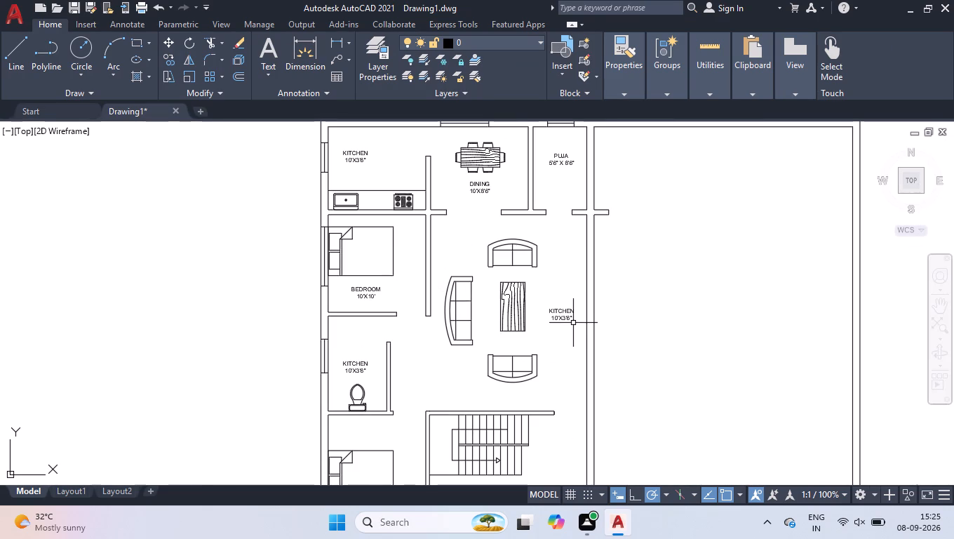
scroll(573, 323, "up", 2)
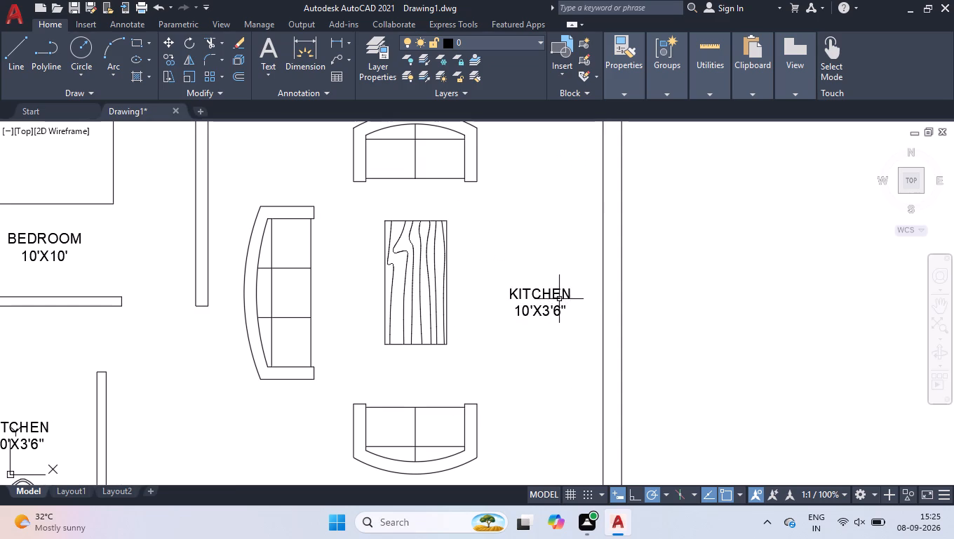
scroll(559, 299, "up", 3)
double_click(553, 293)
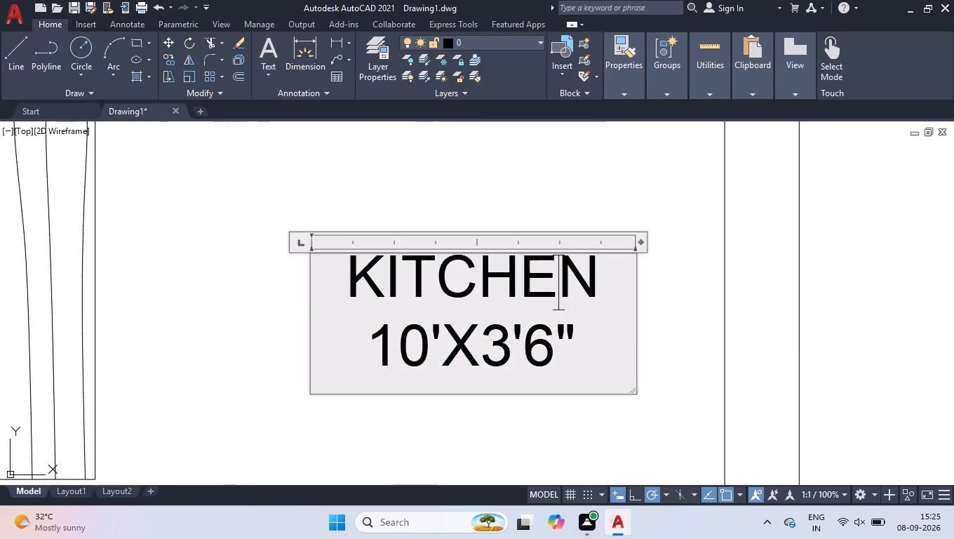
key("ctrl+a")
type("LIVING ROOM")
key("Return")
type("16")
type("'Z")
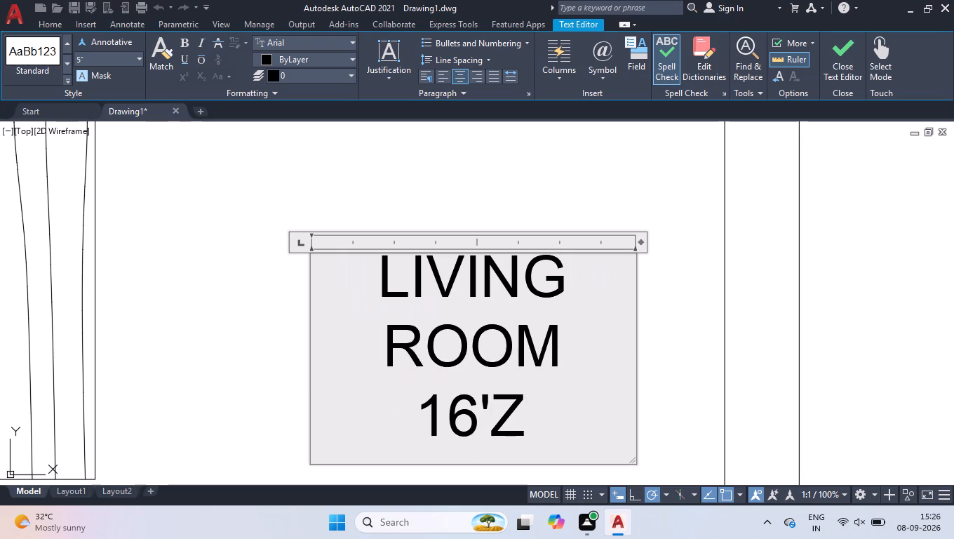
type("29")
key("BackSpace")
type("0'3\"")
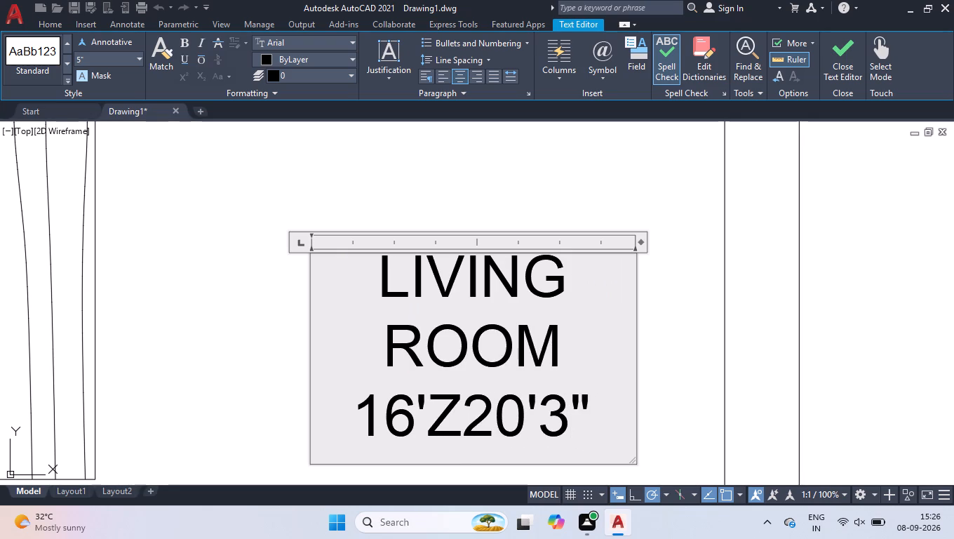
left_click_drag(459, 415, 441, 417)
key("x")
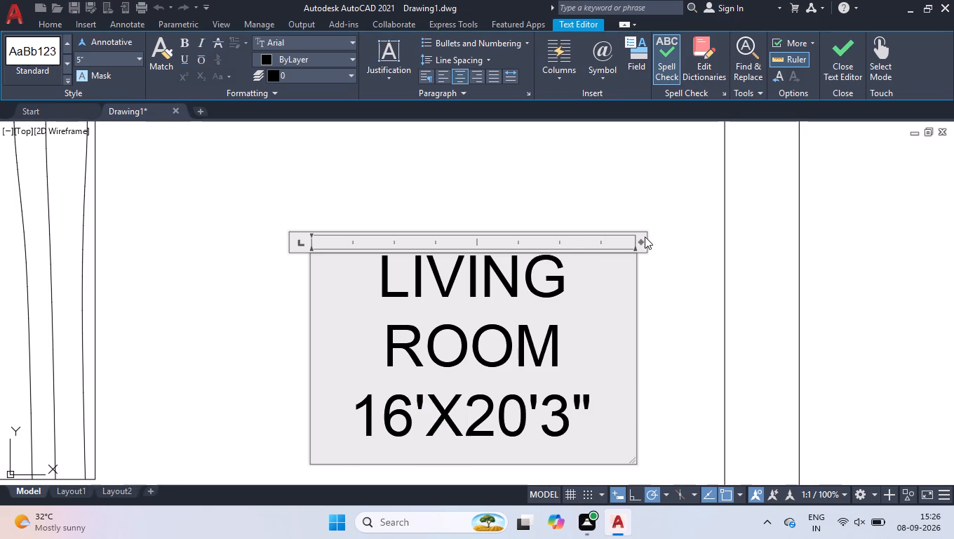
Widen the living room label's text frame so that LIVING ROOM fits on one line.
left_click_drag(640, 244, 642, 244)
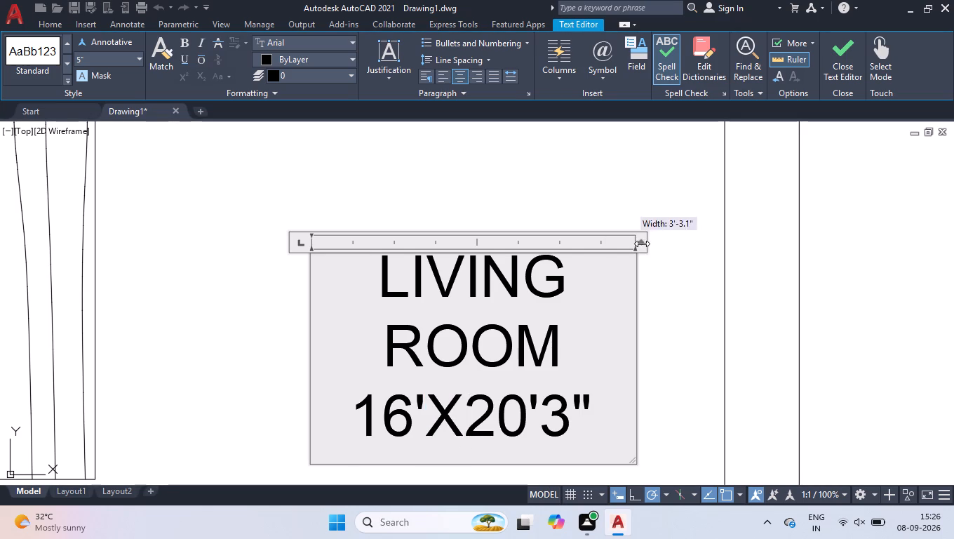
left_click_drag(642, 244, 723, 237)
left_click(671, 187)
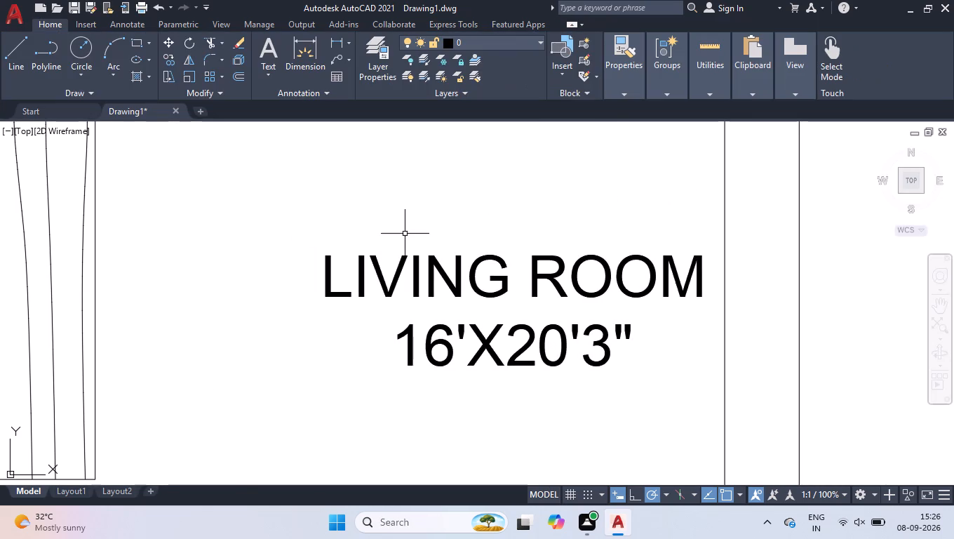
Replace the text of the label above the toilet with TOILET and 6'X9'9" on the second line.
scroll(405, 237, "down", 5)
scroll(468, 253, "down", 1)
scroll(360, 338, "up", 1)
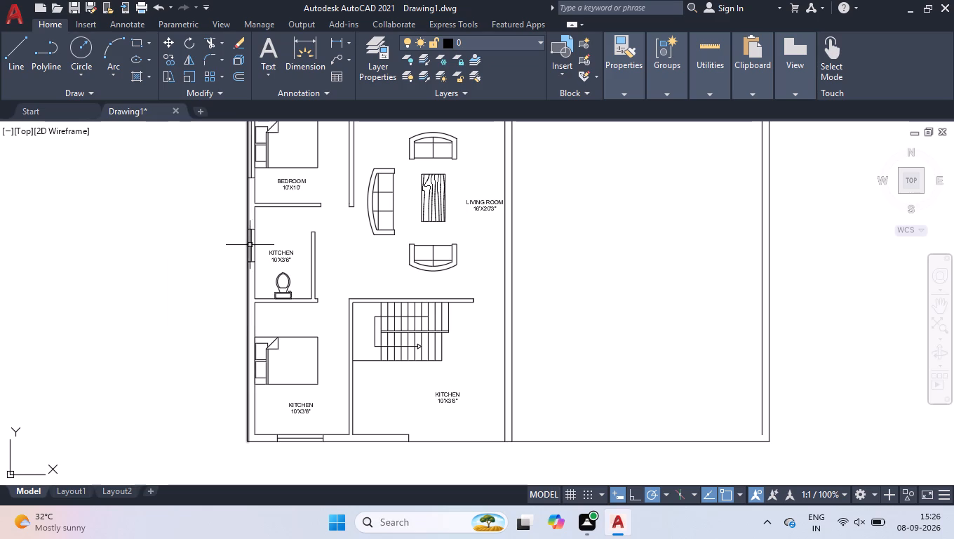
scroll(268, 249, "up", 4)
double_click(279, 253)
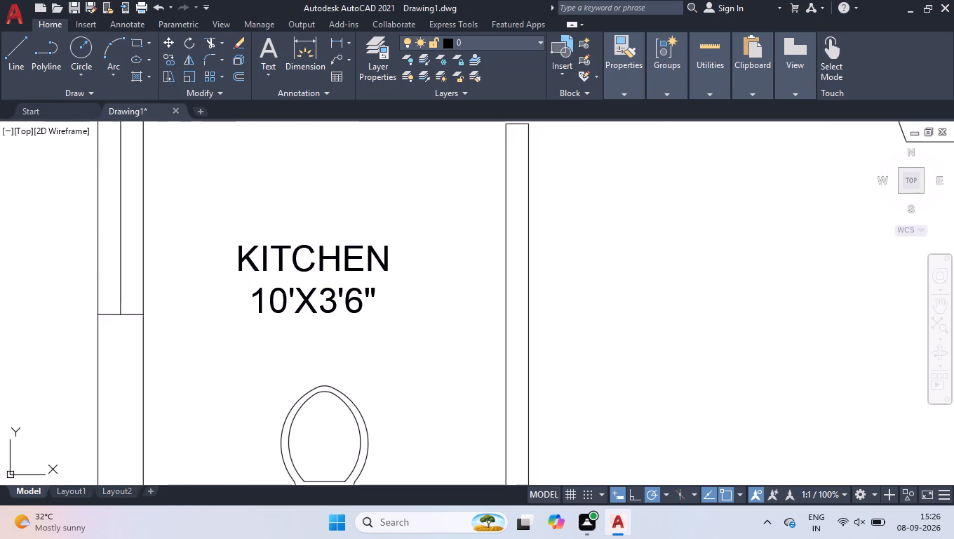
key("ctrl+a")
key("t")
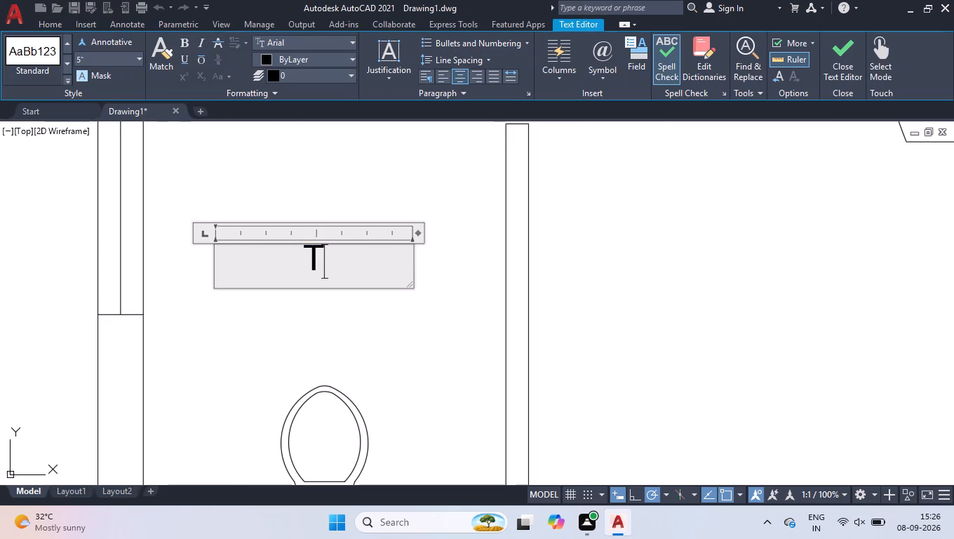
type("OILET")
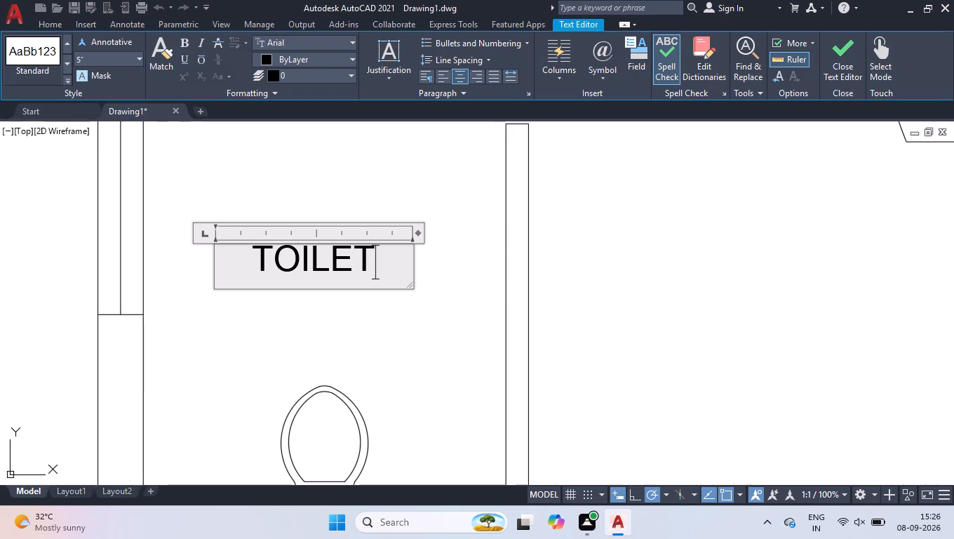
key("Return")
type("6'")
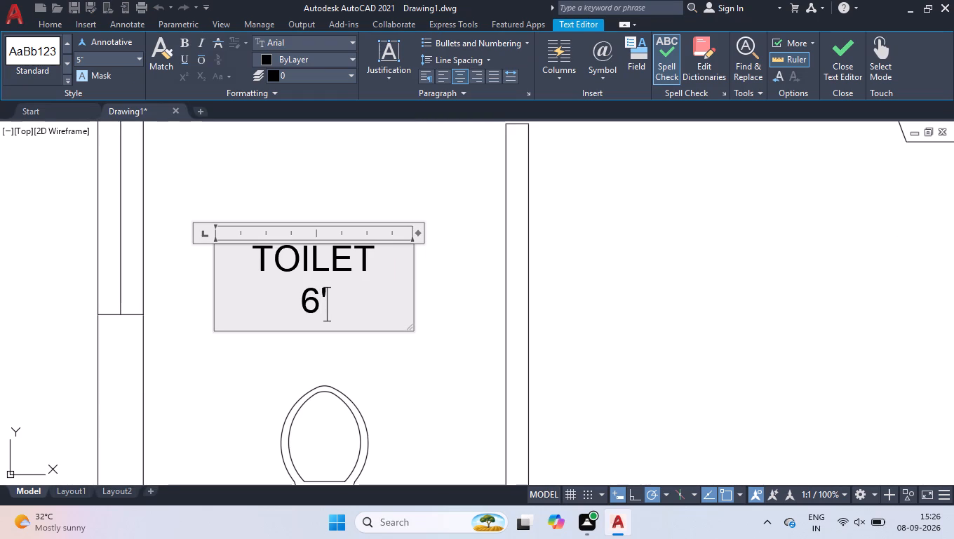
type("X9'9\"")
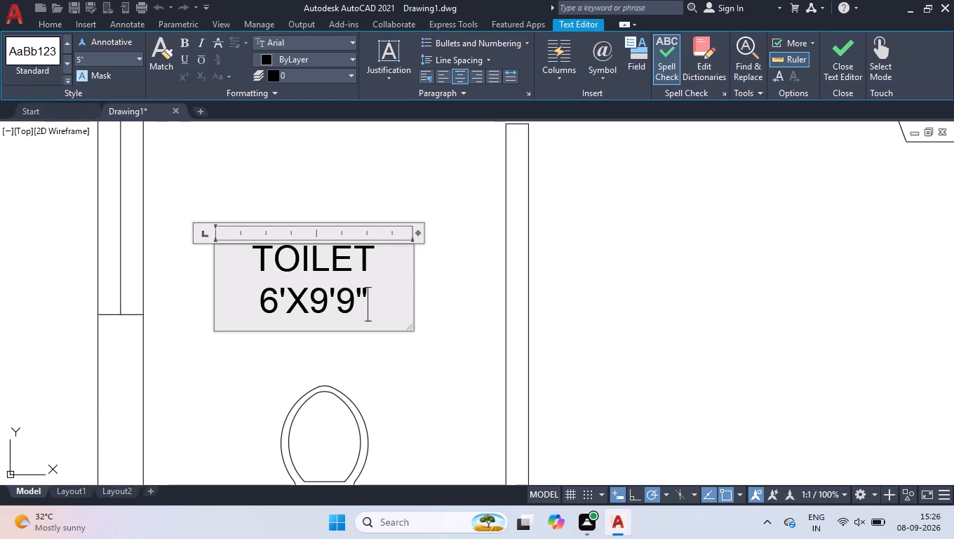
left_click(281, 168)
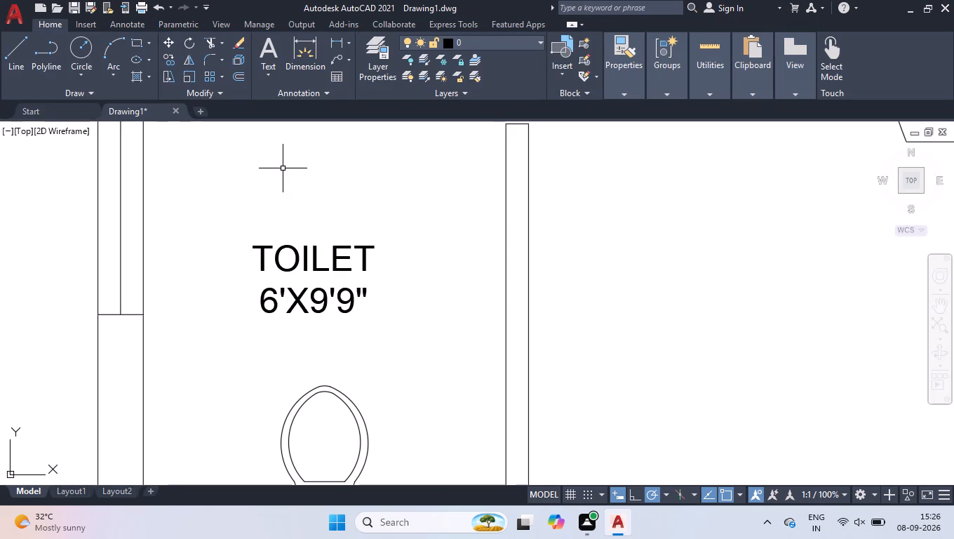
Replace the text of the label below the staircase with PORTICO and 16'X13'6" on the second line.
scroll(276, 182, "down", 3)
scroll(325, 259, "down", 1)
scroll(399, 396, "up", 1)
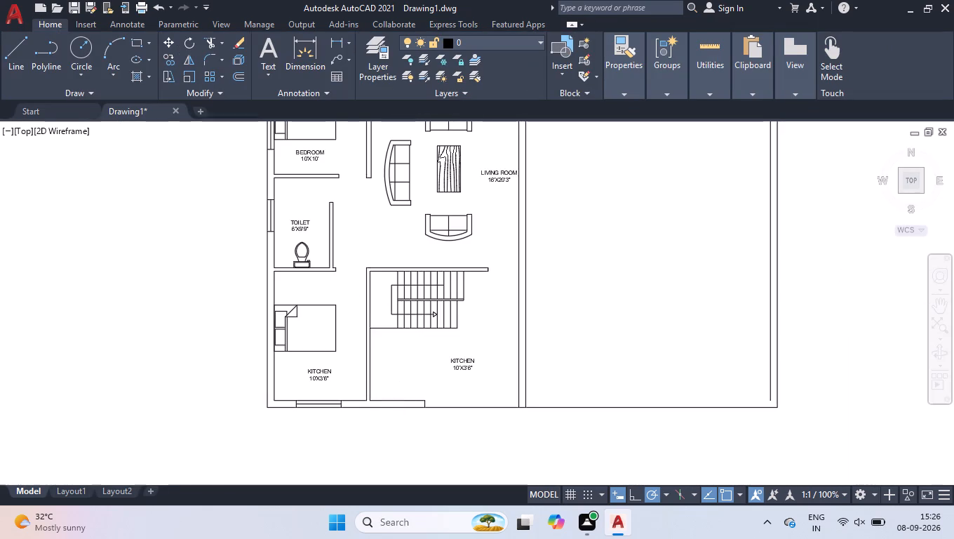
scroll(399, 396, "up", 1)
double_click(537, 307)
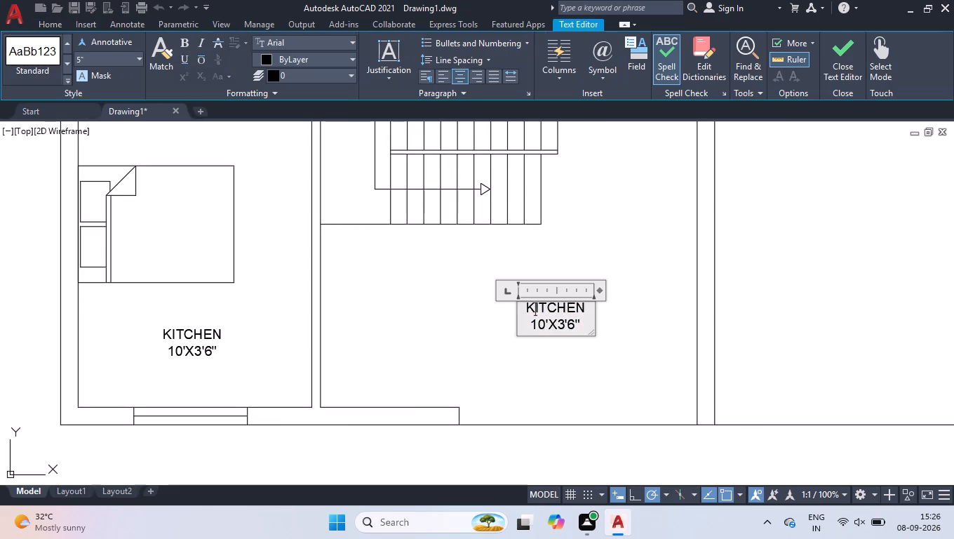
key("ctrl+a")
type("PORTICI")
key("BackSpace")
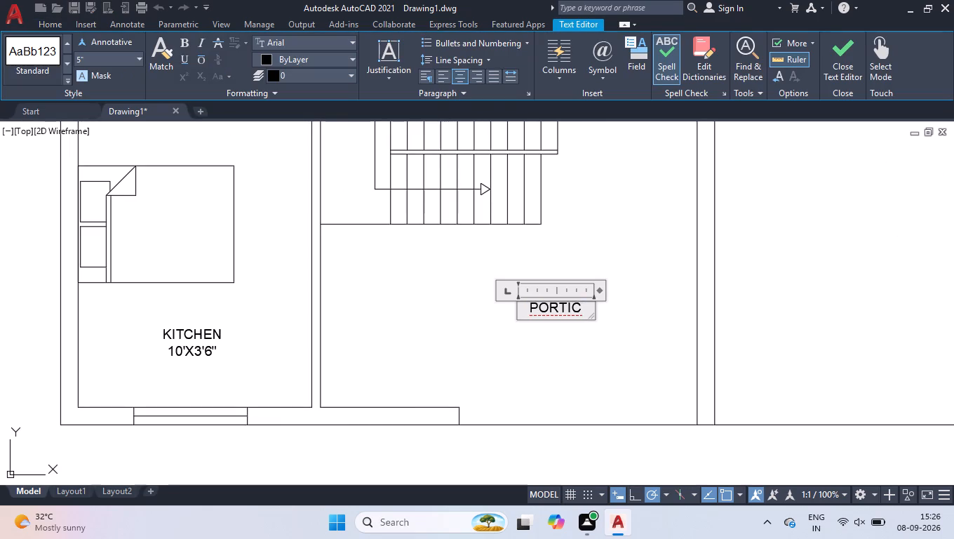
key("o")
key("Return")
type("16'X13'")
key("6")
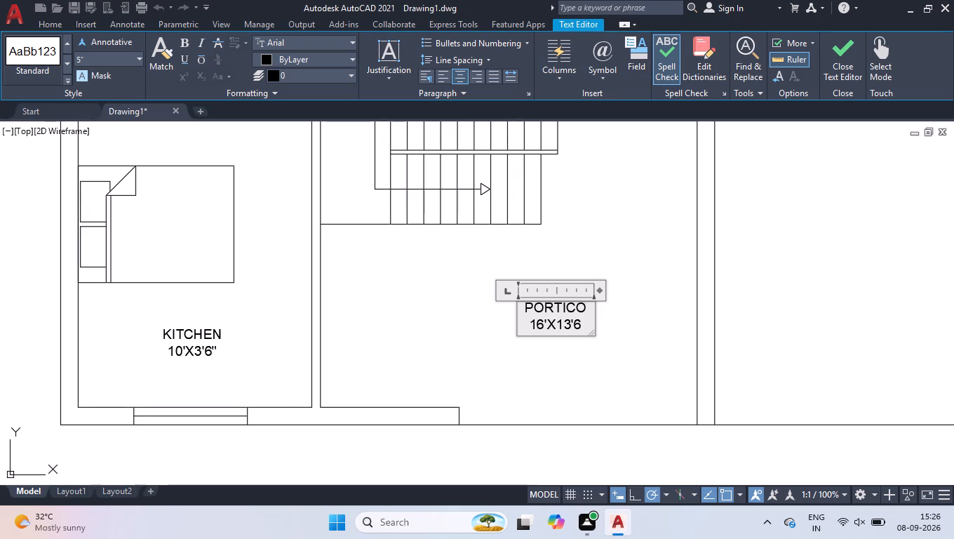
key("shift+quotedbl")
left_click(358, 343)
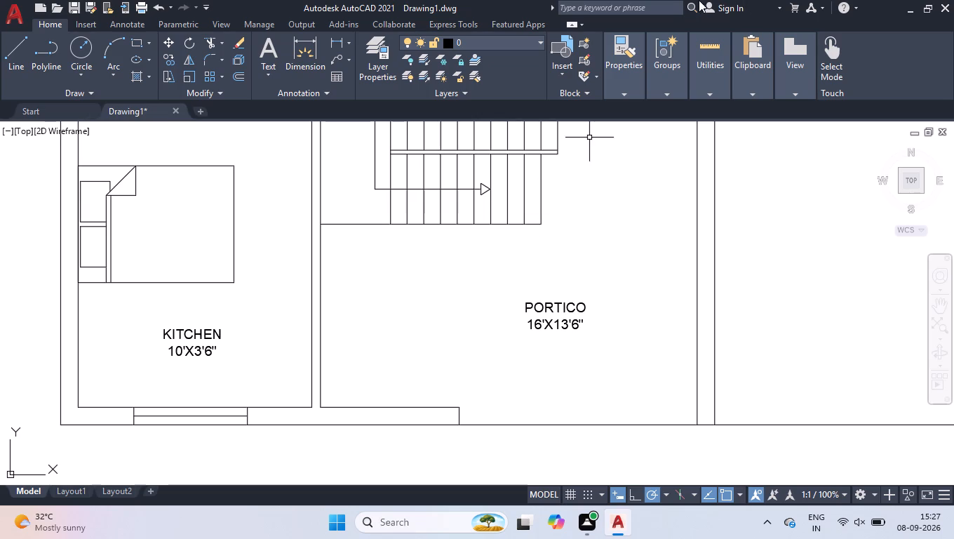
Replace the text of the label below the southern bed with MASTER, BEDROOM and 10'X13'9" on three lines.
scroll(166, 374, "up", 2)
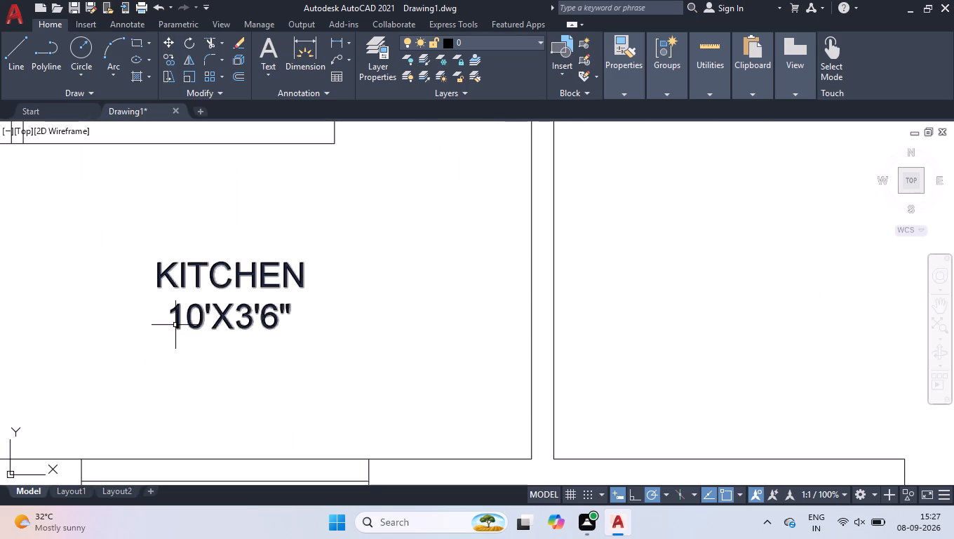
double_click(175, 324)
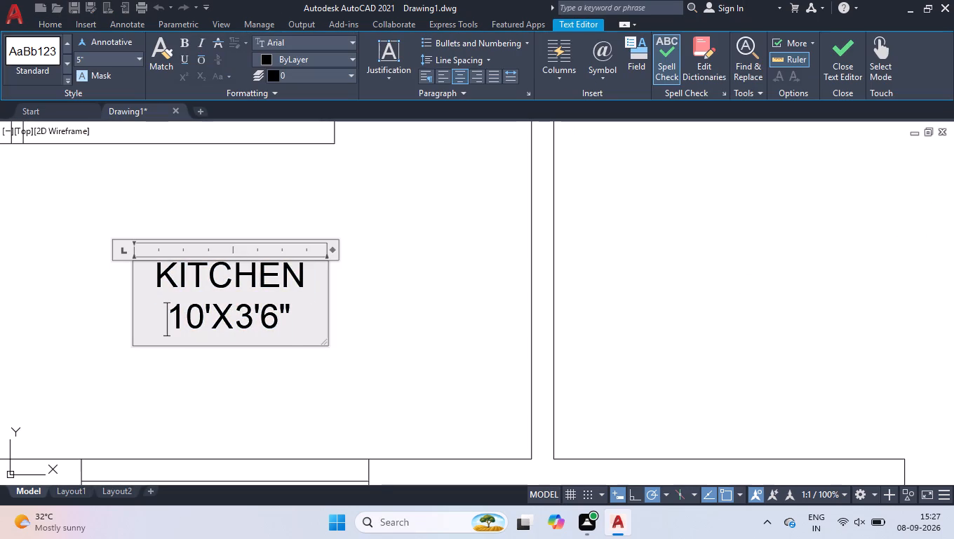
key("ctrl+a")
type("MASTER")
key("Return")
type("BEDROOM")
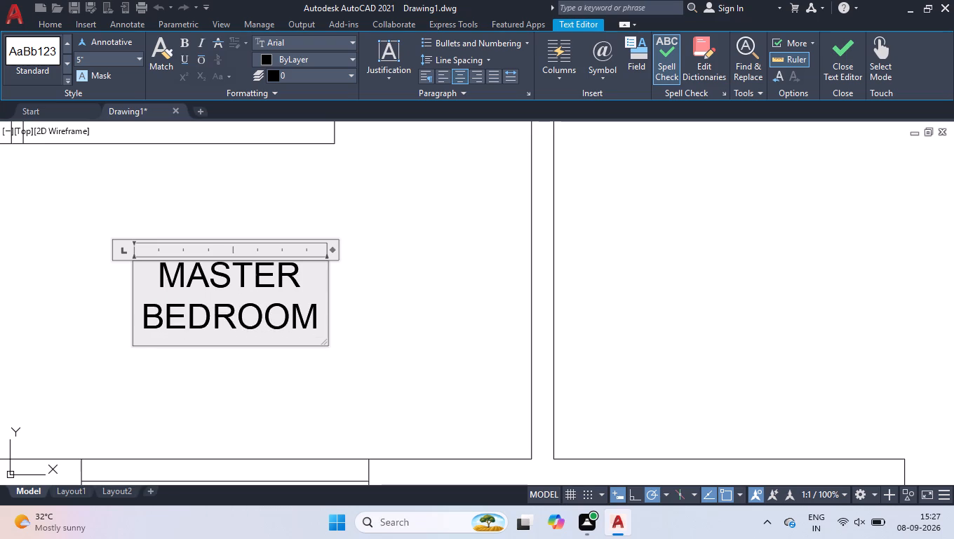
key("Return")
type("10'X")
type("13'9\"")
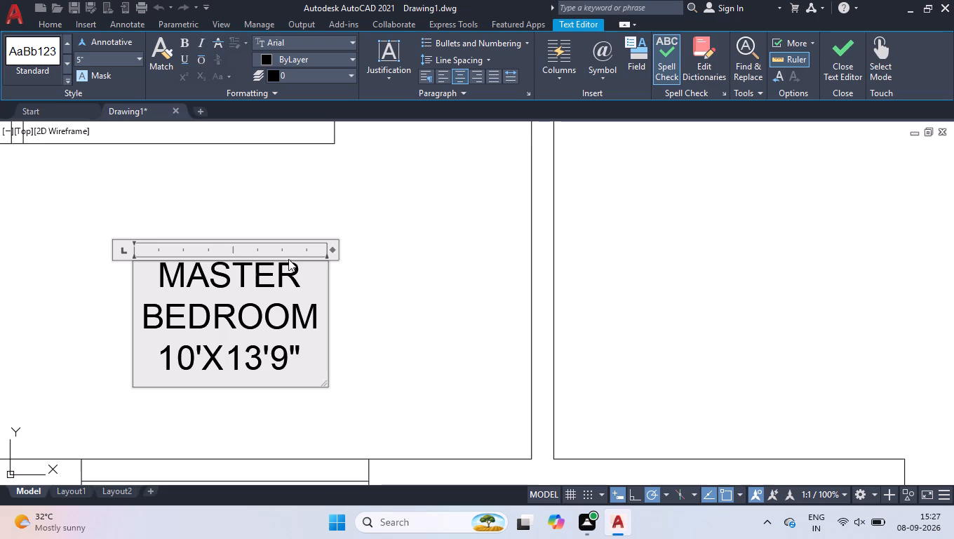
left_click(413, 286)
Add a centred multiline text W with 7" height just outside the puja room window.
scroll(341, 267, "down", 3)
scroll(347, 339, "down", 1)
scroll(382, 397, "down", 1)
scroll(400, 306, "down", 1)
scroll(391, 256, "up", 1)
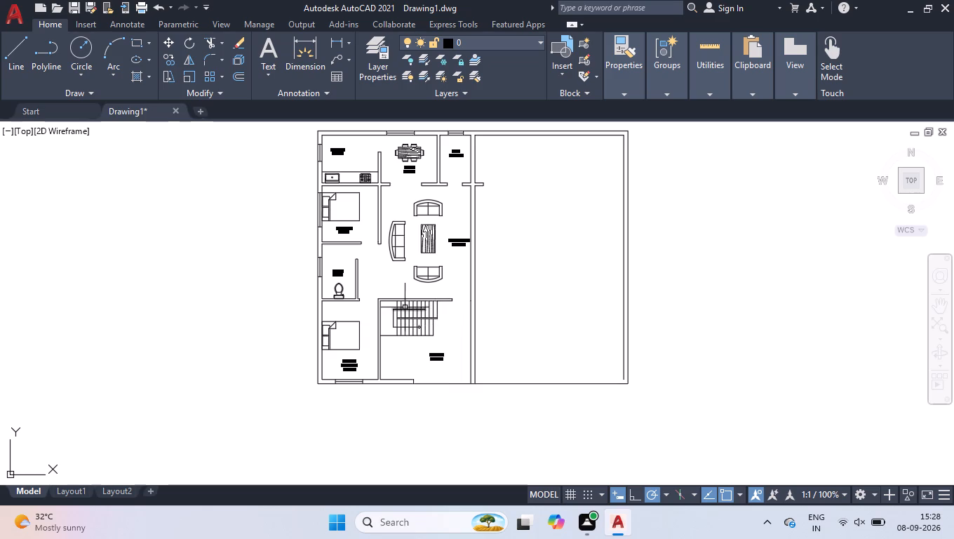
scroll(450, 300, "down", 1)
scroll(436, 192, "up", 6)
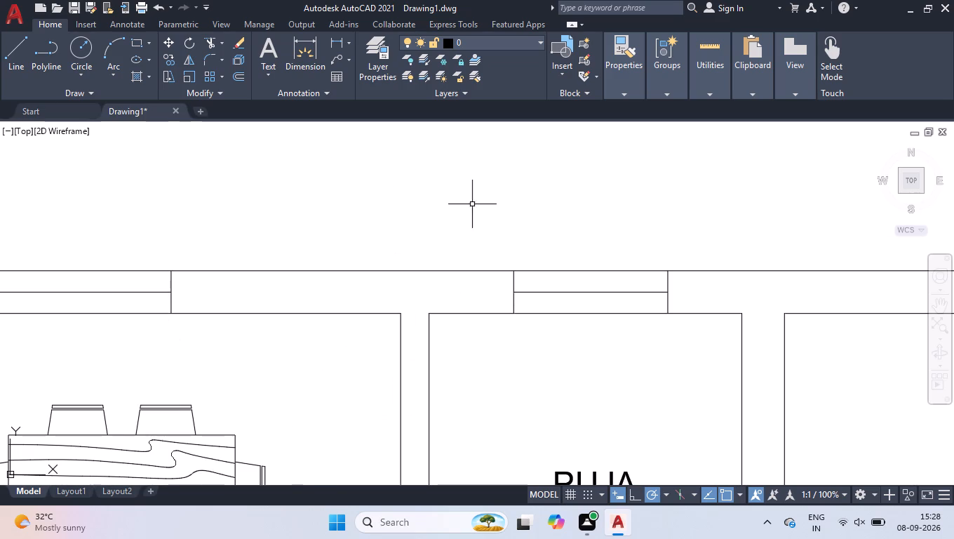
left_click(260, 48)
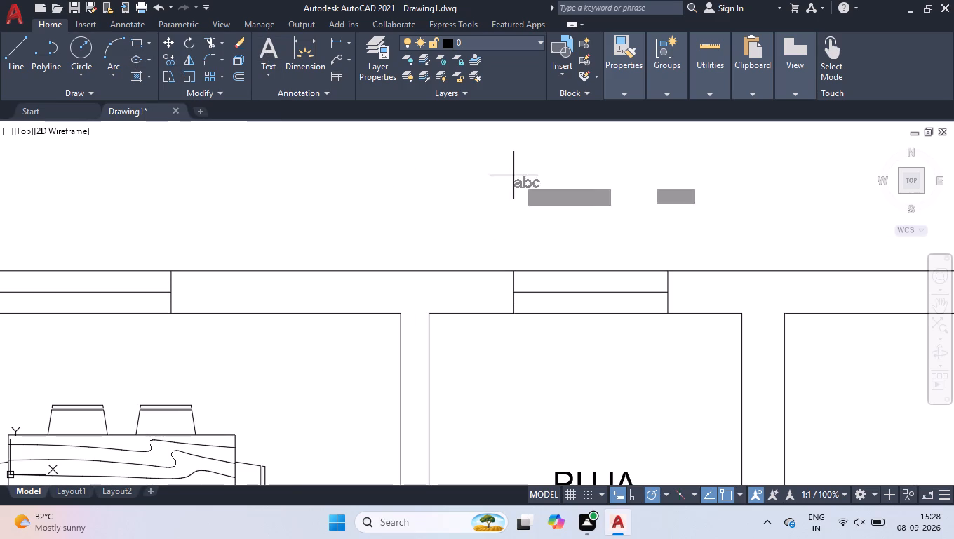
left_click(503, 266)
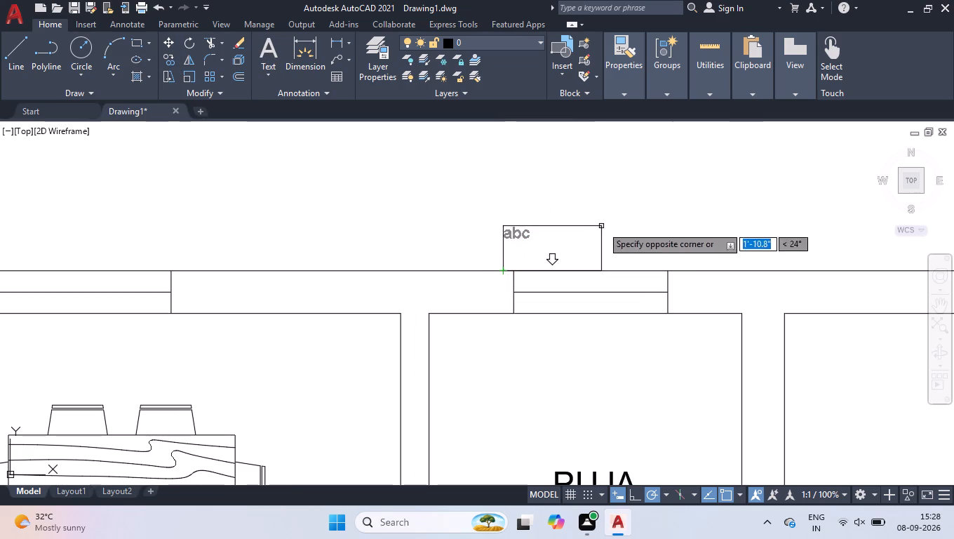
left_click(642, 220)
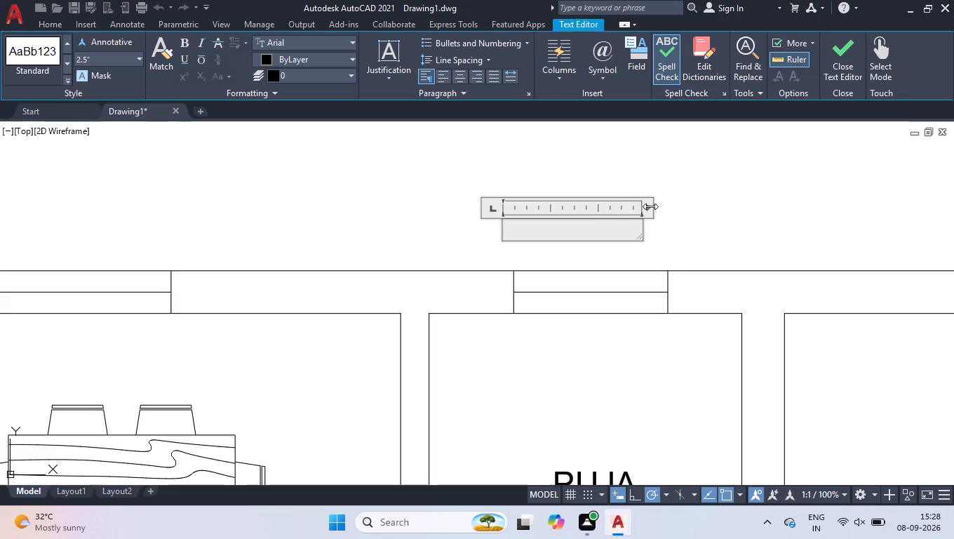
left_click_drag(650, 206, 615, 207)
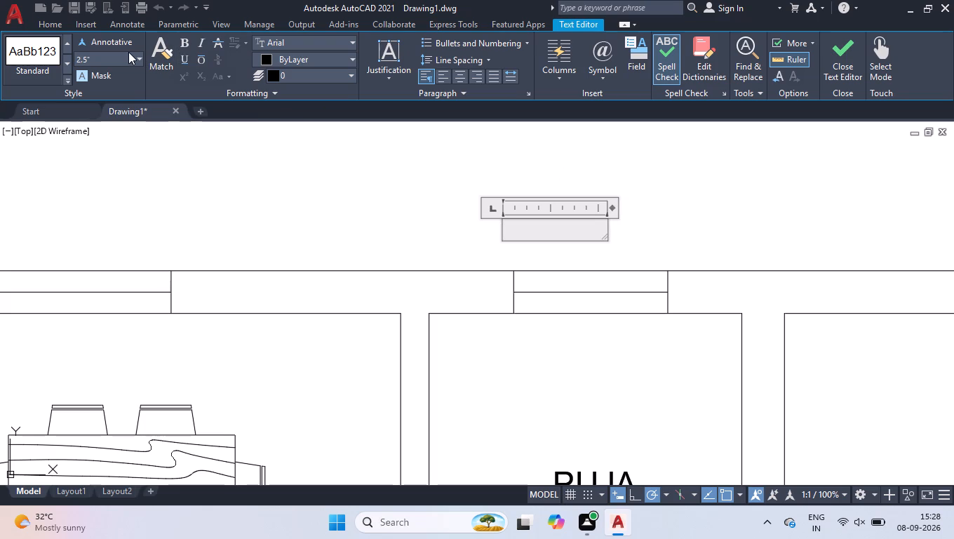
left_click(127, 53)
key("7")
key("Return")
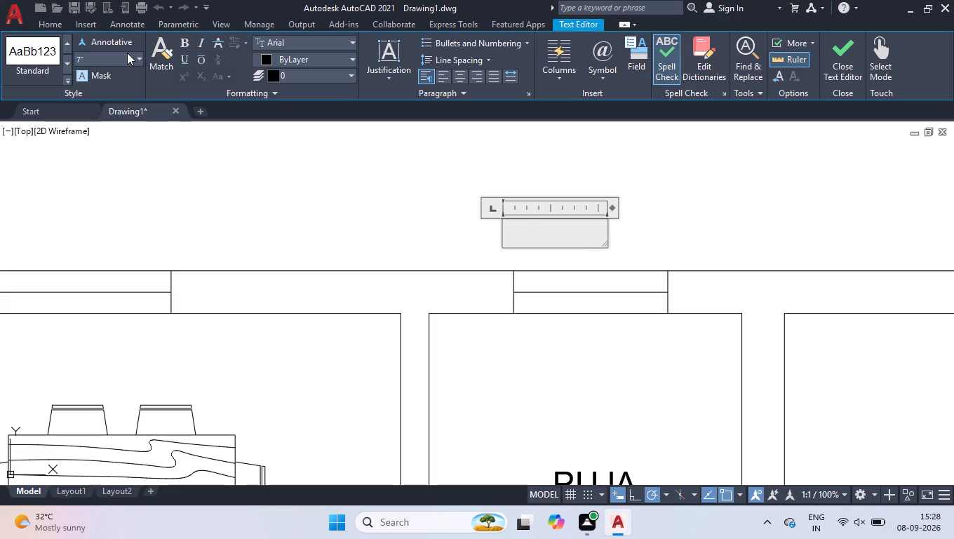
key("w")
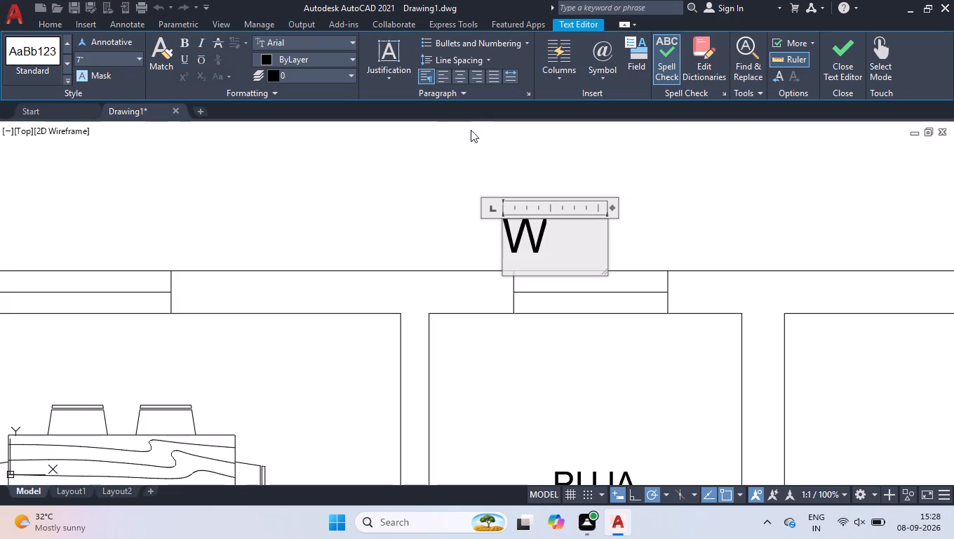
left_click_drag(546, 250, 228, 164)
left_click(464, 72)
left_click(429, 145)
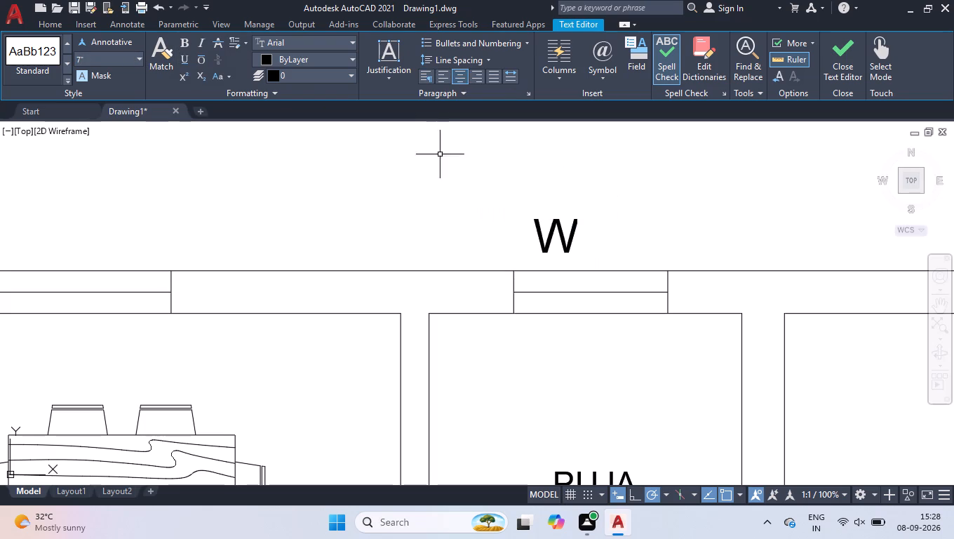
Copy the W label to outside the dining room window and the kitchen window.
left_click(563, 230)
type("COP")
key("Return")
left_click(561, 234)
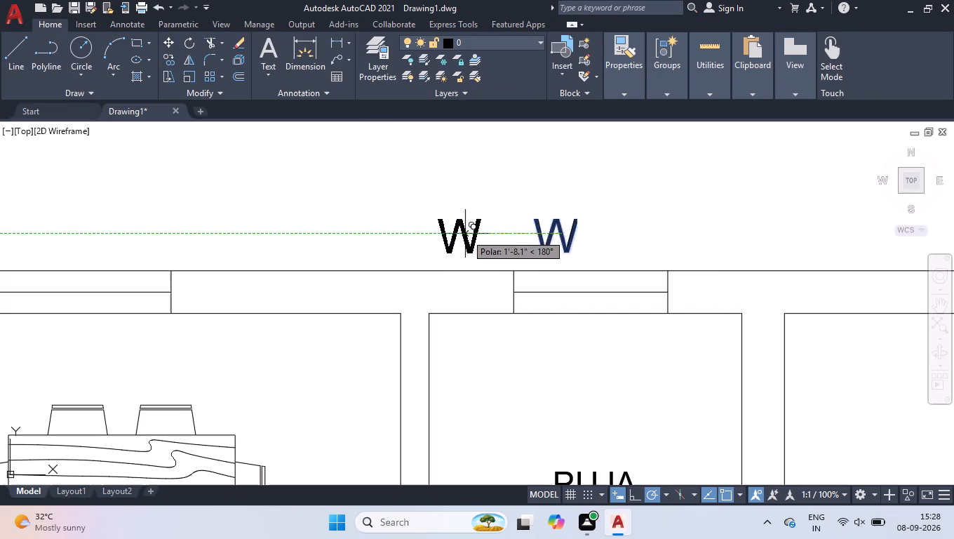
scroll(469, 234, "down", 3)
scroll(360, 234, "up", 3)
left_click(354, 234)
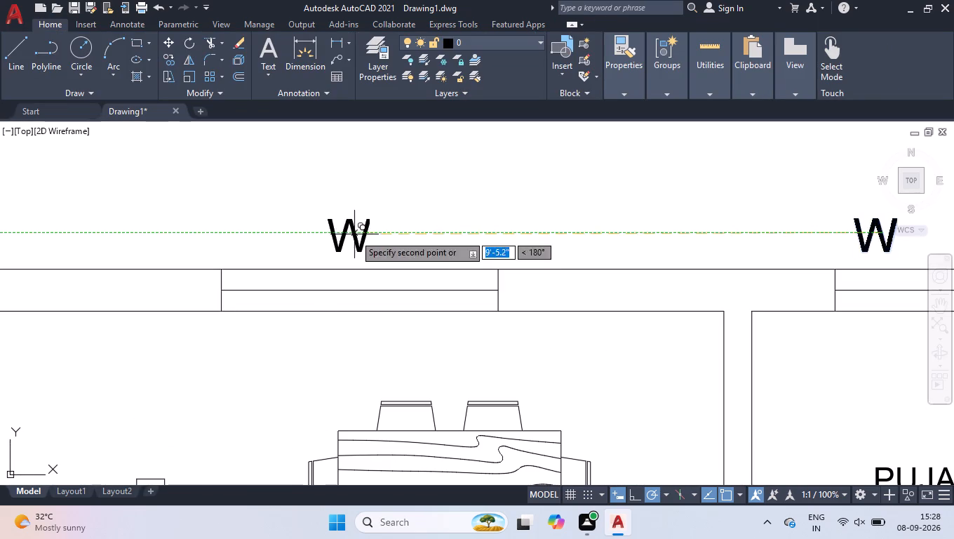
scroll(370, 244, "down", 3)
scroll(138, 314, "up", 2)
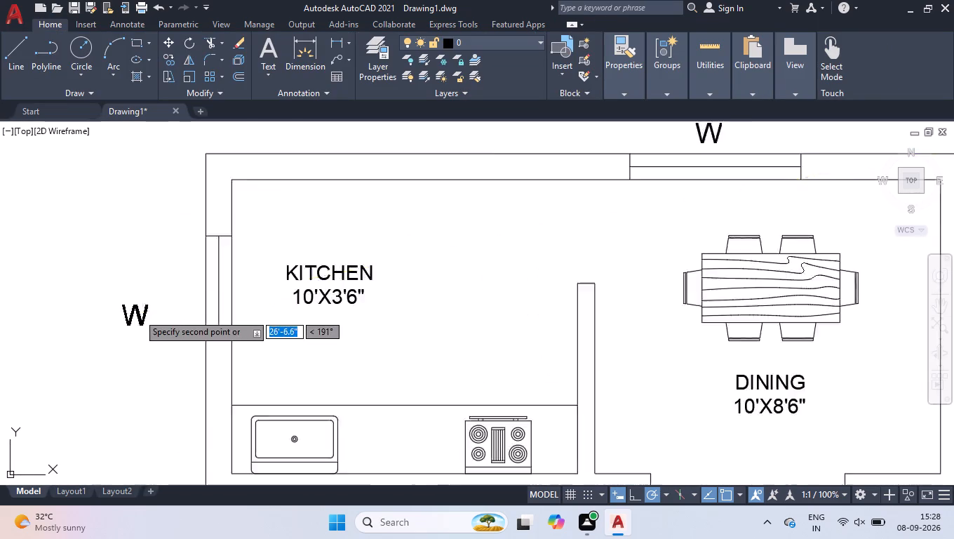
scroll(138, 314, "up", 1)
left_click(217, 267)
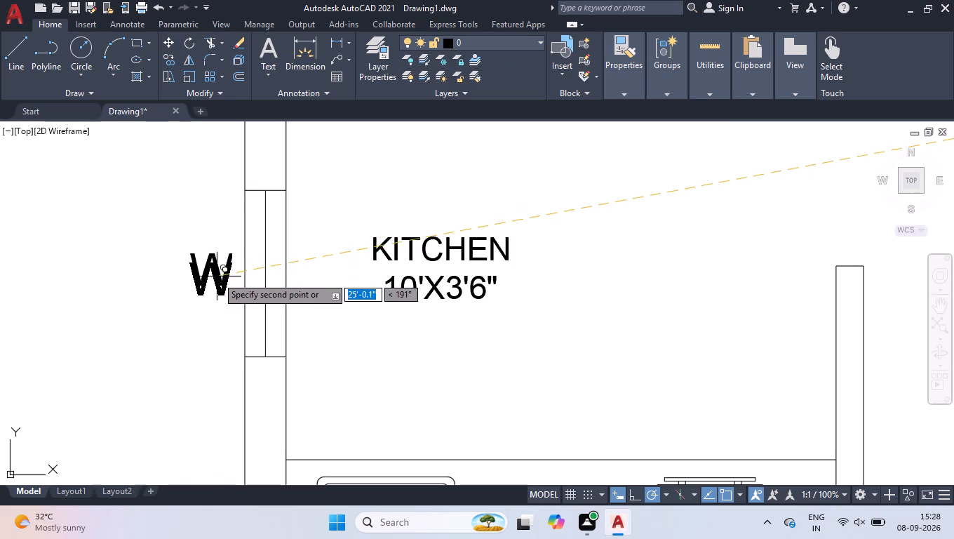
Place further copies of the W label outside the bedroom, toilet and master bedroom windows.
scroll(218, 277, "down", 4)
scroll(209, 433, "up", 3)
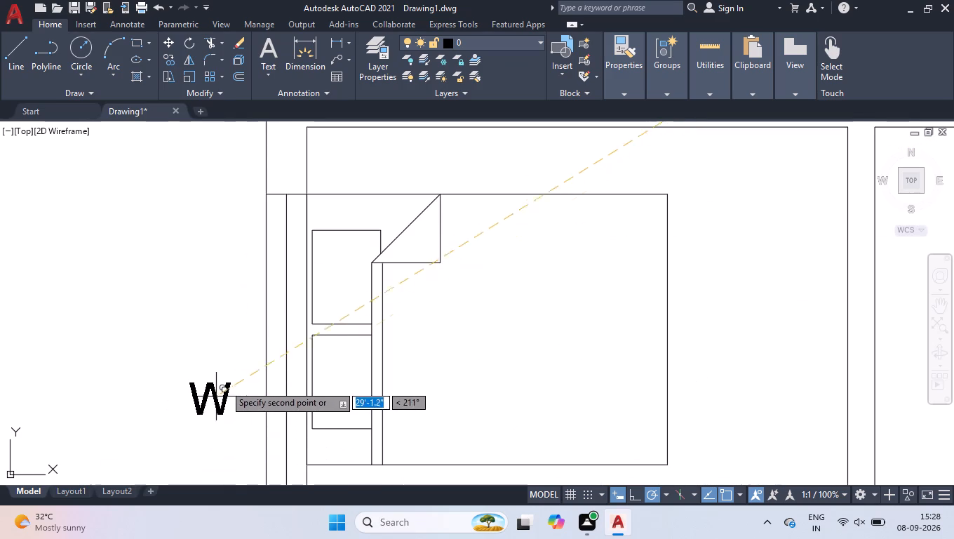
left_click(238, 366)
scroll(278, 292, "down", 4)
scroll(257, 429, "up", 3)
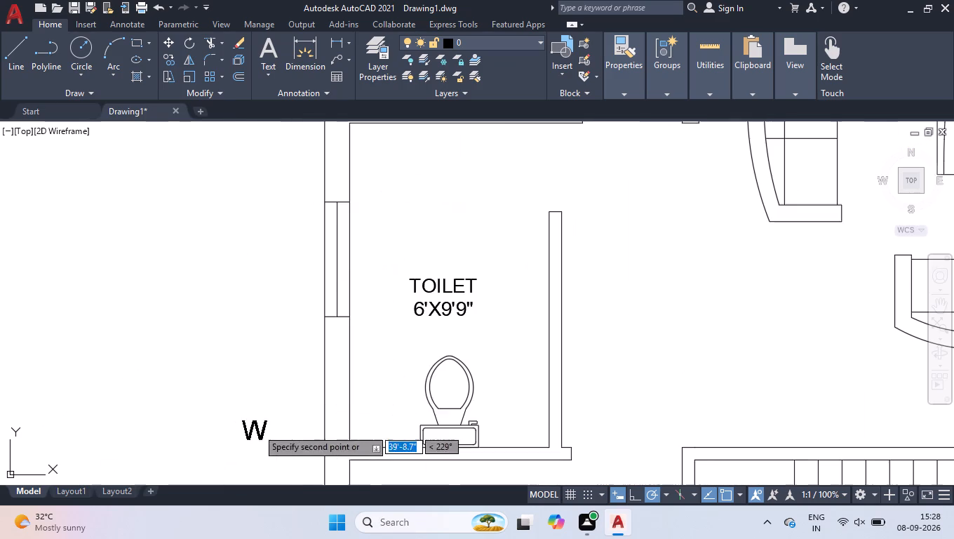
left_click(302, 260)
scroll(316, 289, "down", 2)
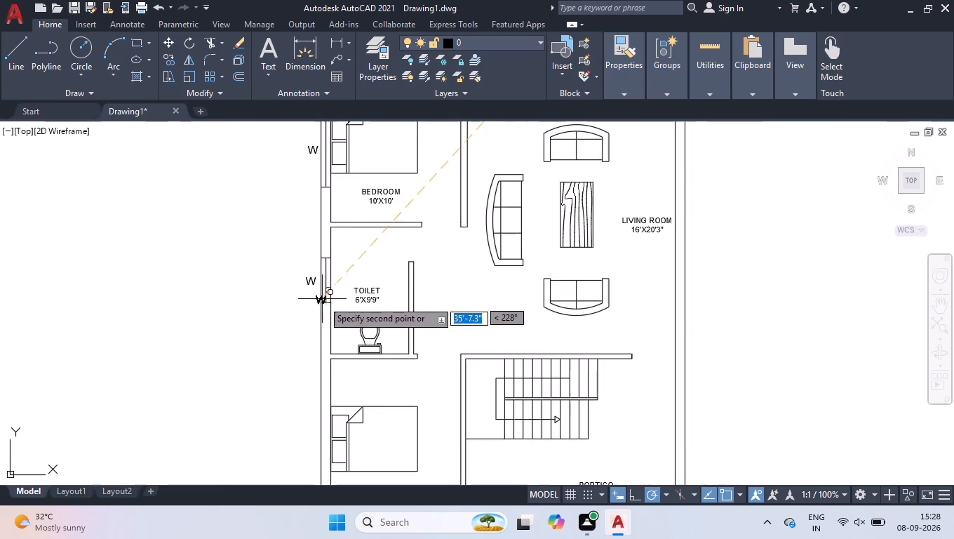
scroll(323, 300, "down", 1)
scroll(373, 478, "up", 4)
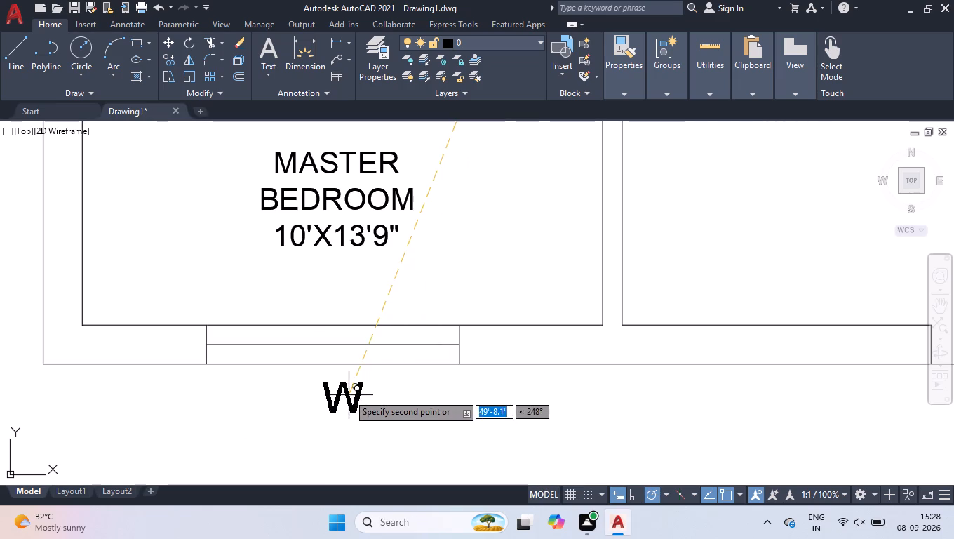
left_click(345, 388)
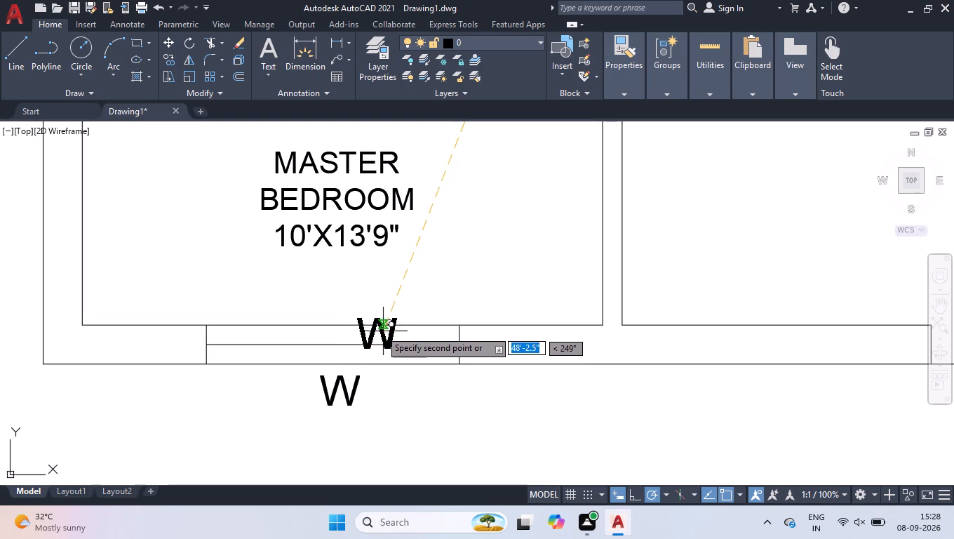
Place copies of the W label in the opening east of the staircase wall and in the master bedroom doorway.
scroll(363, 279, "down", 1)
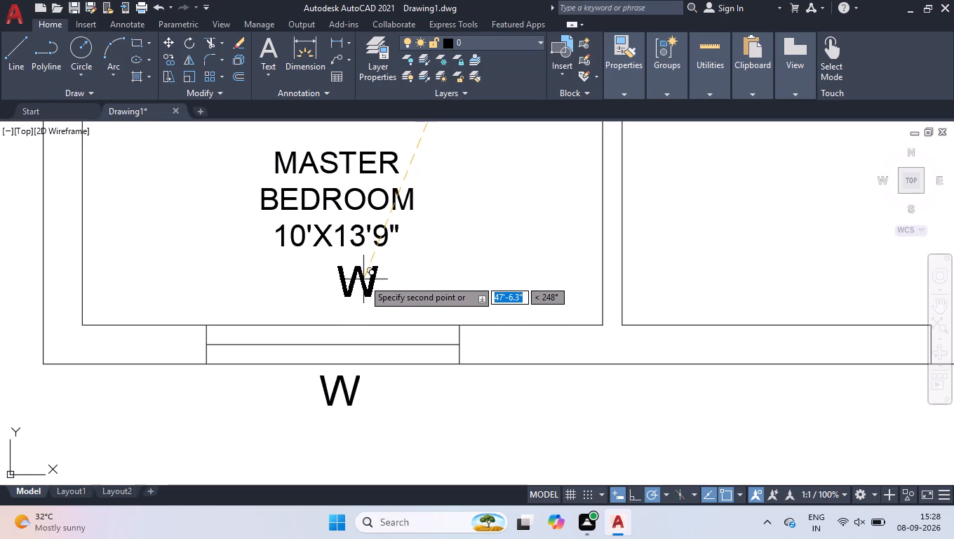
scroll(365, 285, "down", 2)
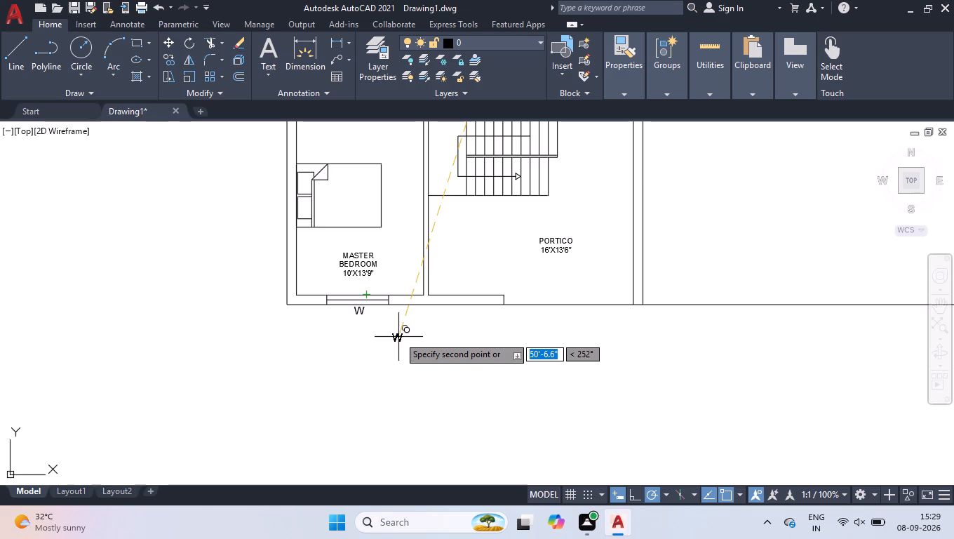
scroll(497, 352, "down", 3)
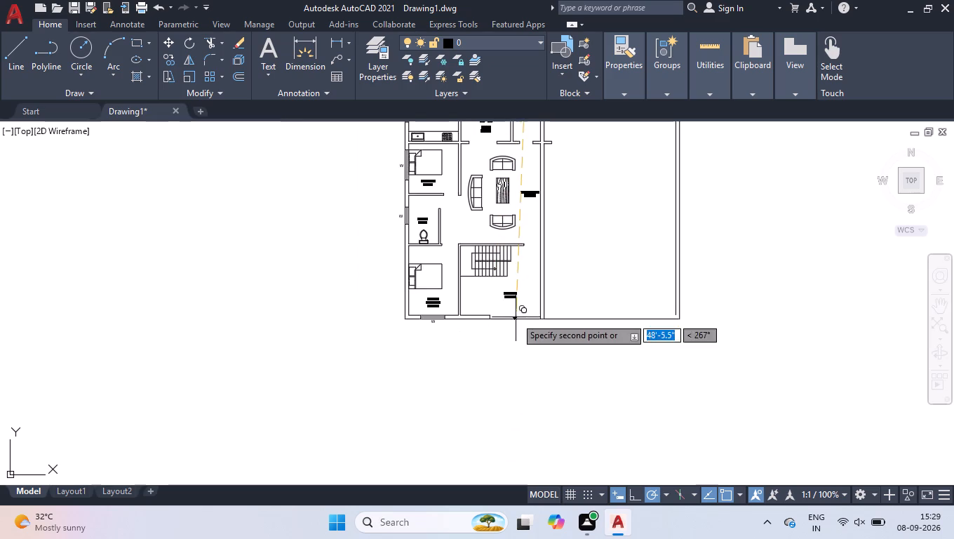
scroll(533, 254, "up", 4)
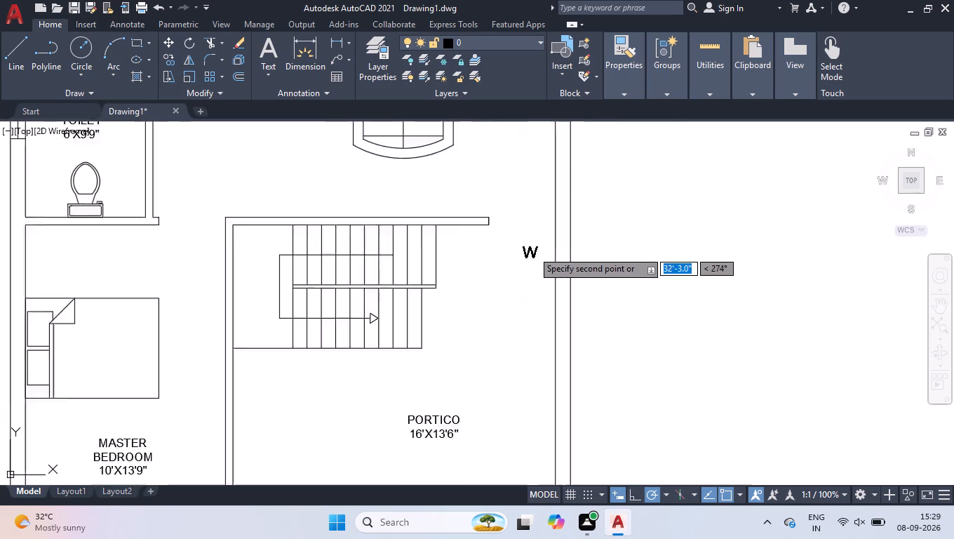
left_click(532, 213)
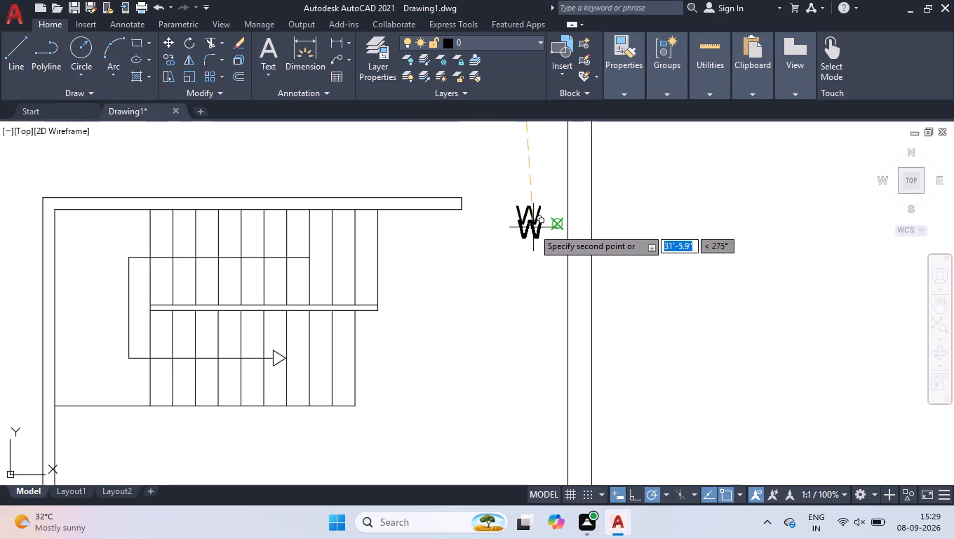
scroll(535, 234, "down", 3)
scroll(394, 236, "up", 5)
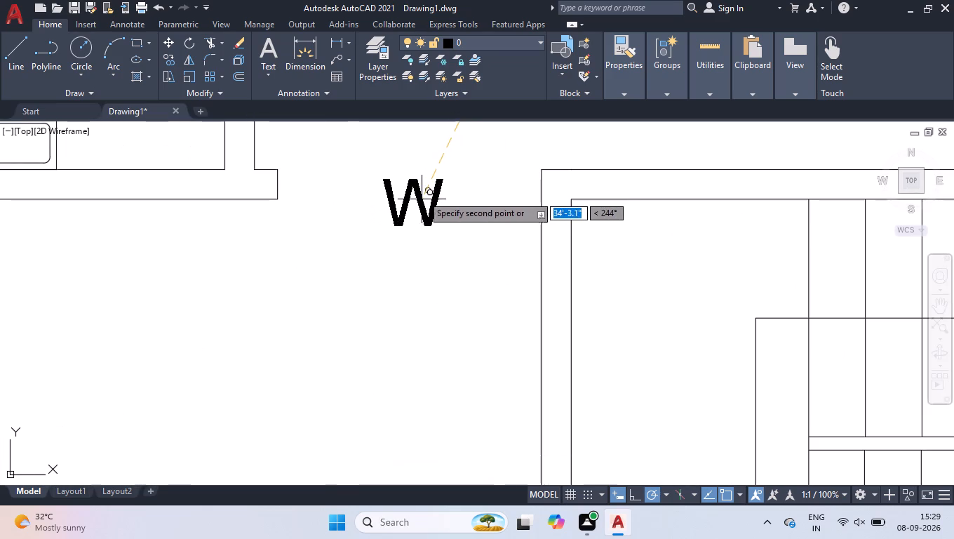
left_click(424, 159)
Place copies of the W label in the toilet and bedroom doorways and finish copying.
scroll(433, 215, "down", 3)
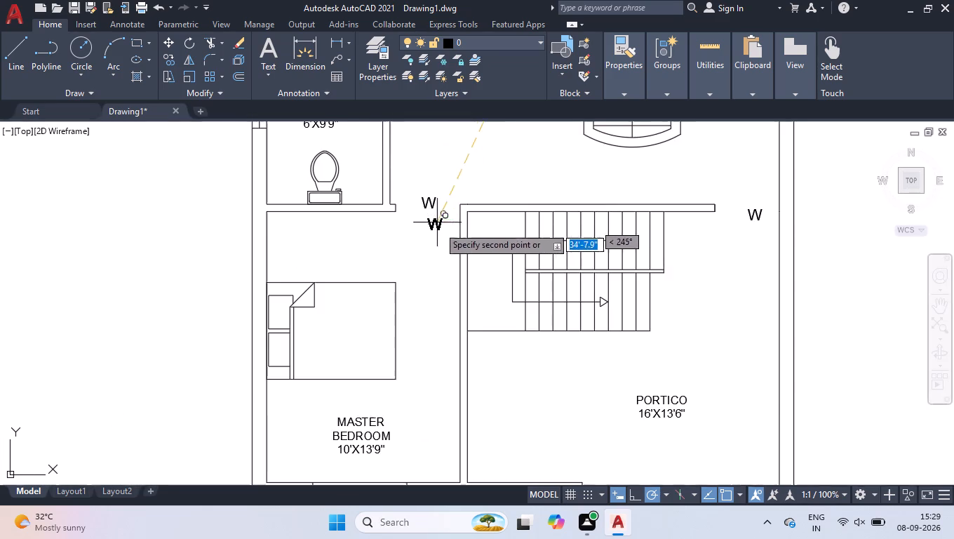
scroll(448, 237, "down", 3)
scroll(443, 173, "up", 6)
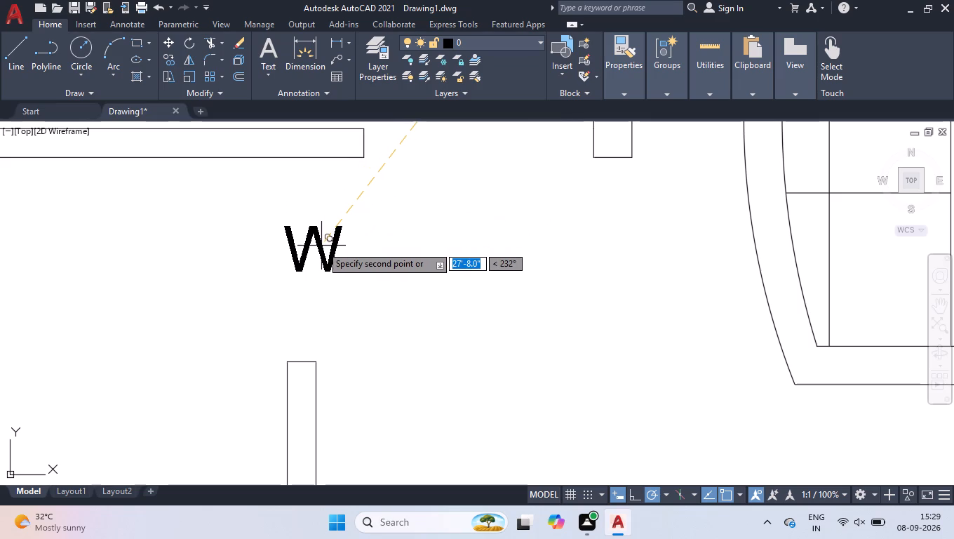
left_click(321, 246)
scroll(361, 266, "down", 2)
scroll(398, 204, "up", 3)
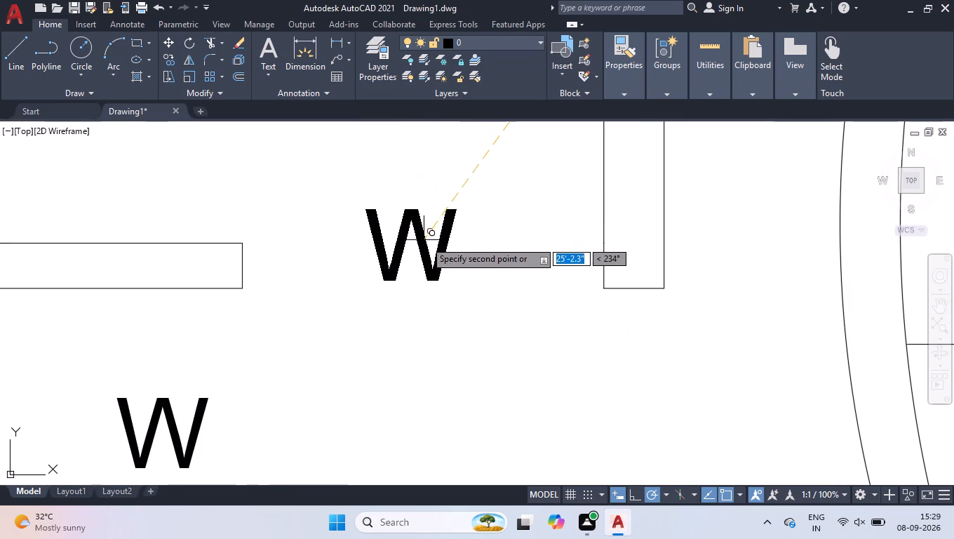
left_click(433, 245)
scroll(431, 258, "down", 6)
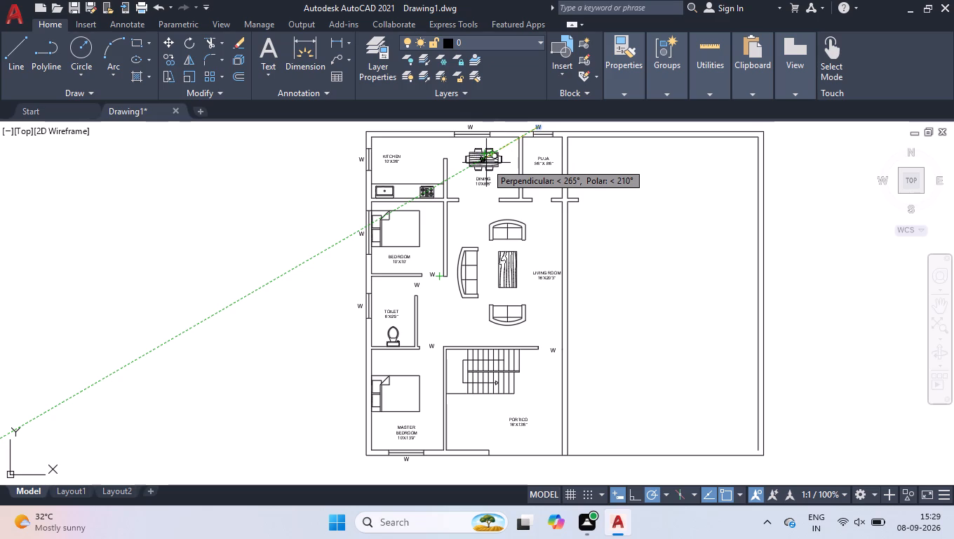
key("Return")
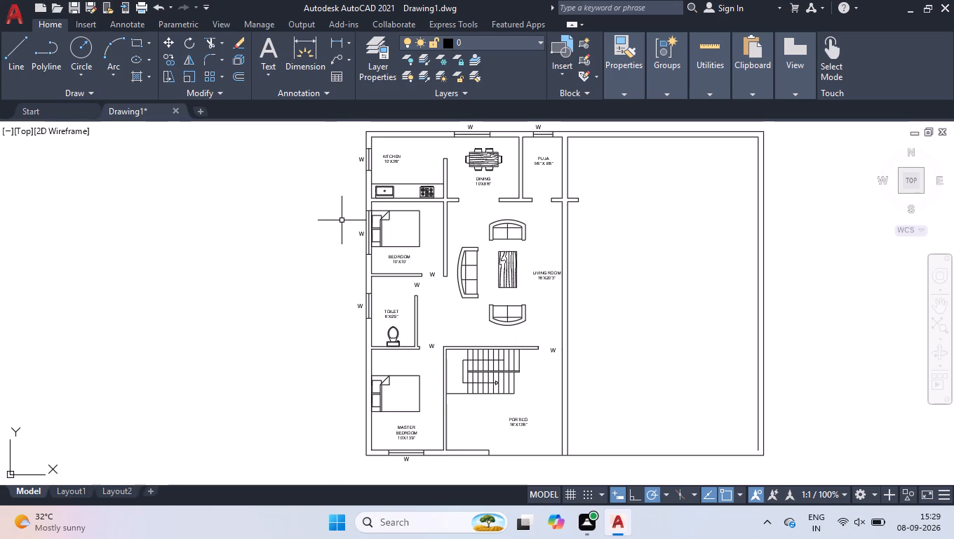
Change the W tag outside the dining room window to W1.
scroll(437, 226, "down", 1)
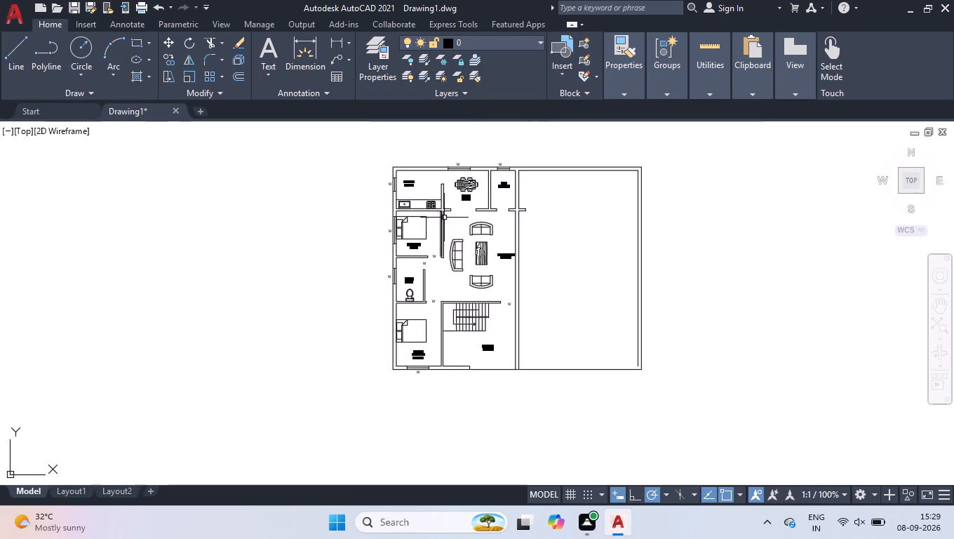
scroll(457, 151, "up", 5)
double_click(431, 237)
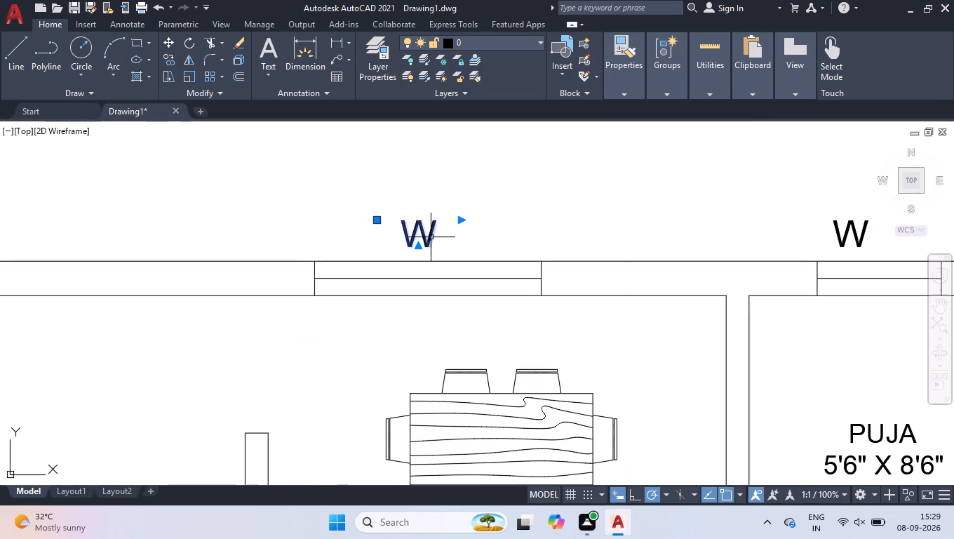
key("1")
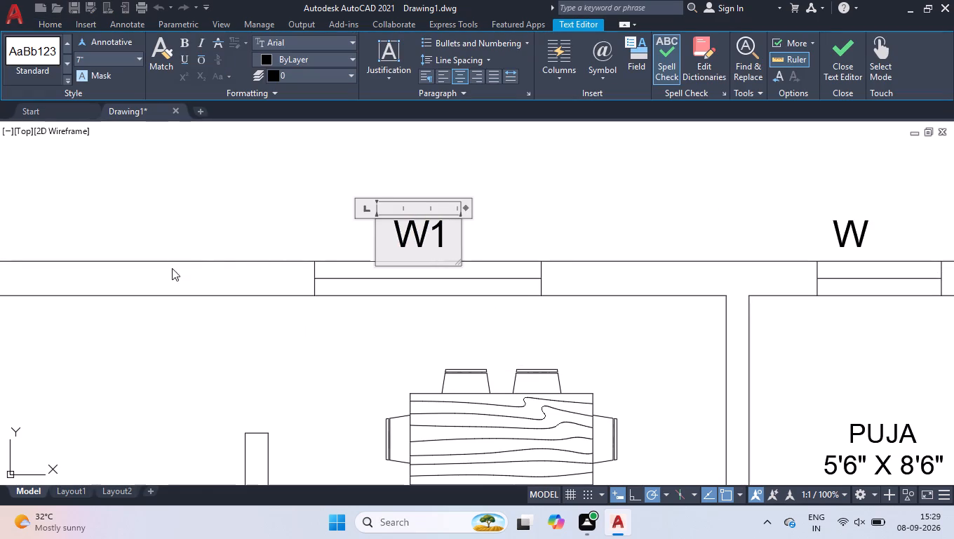
scroll(246, 188, "down", 3)
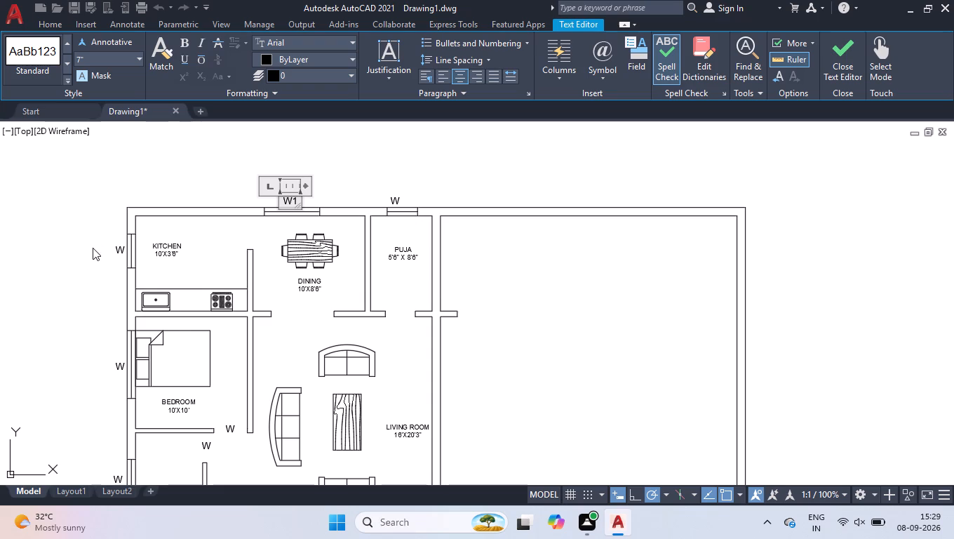
left_click(93, 248)
Change the W tag outside the master bedroom window to W1.
scroll(304, 237, "down", 2)
scroll(250, 433, "up", 3)
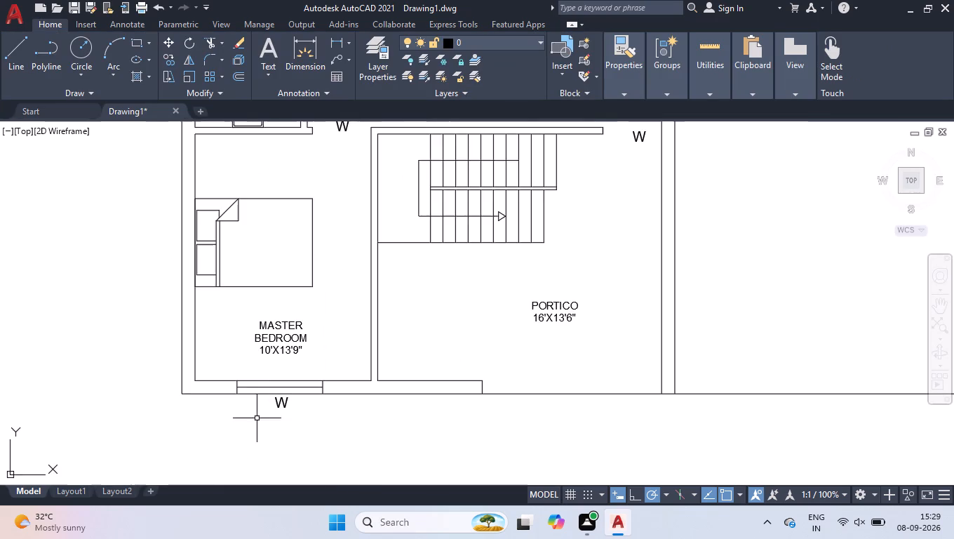
scroll(274, 395, "up", 6)
double_click(283, 414)
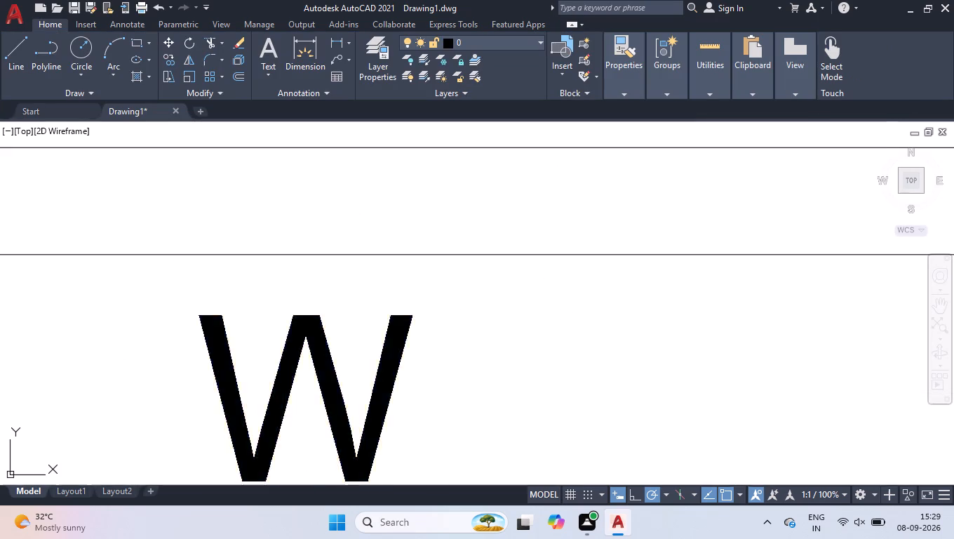
key("Right")
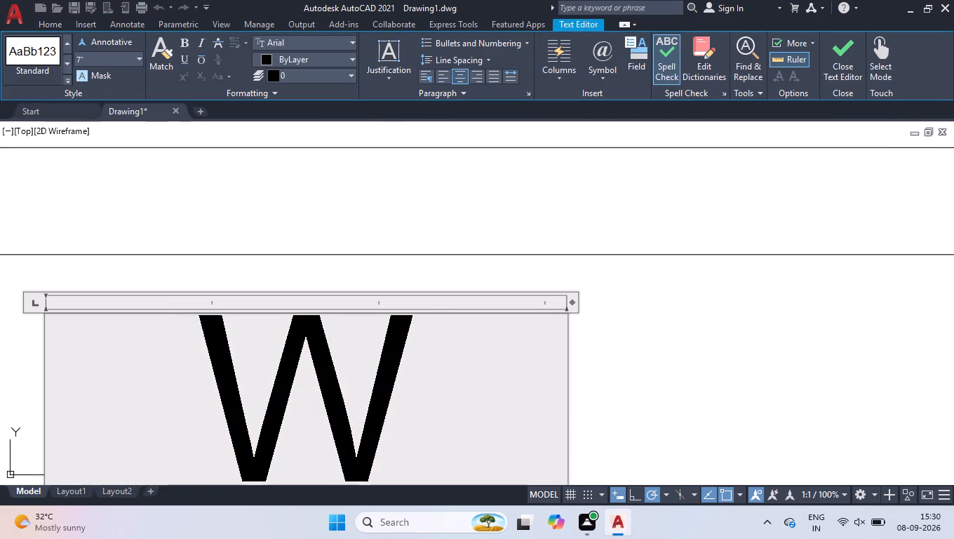
key("1")
left_click(229, 207)
Replace the W tag outside the toilet window with V.
scroll(297, 262, "down", 3)
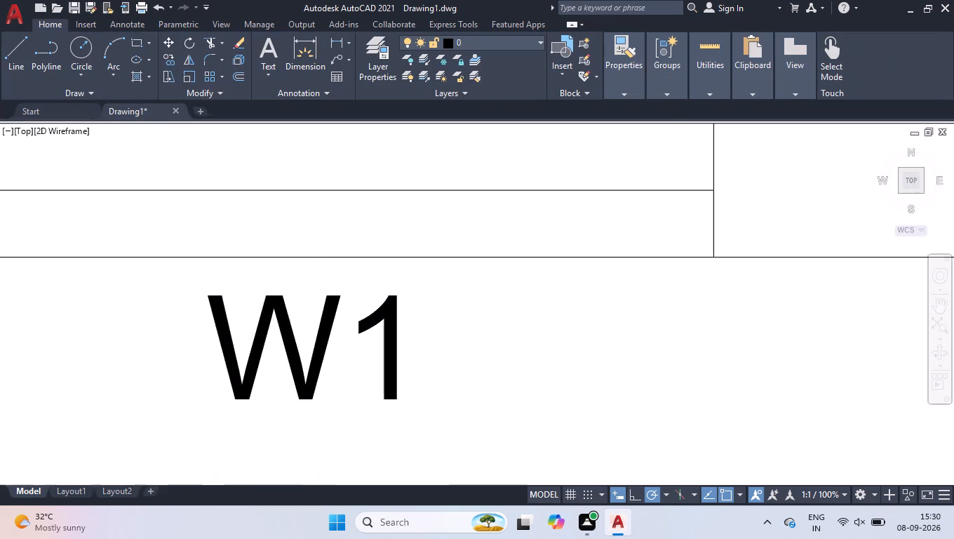
scroll(336, 305, "down", 6)
scroll(323, 208, "up", 3)
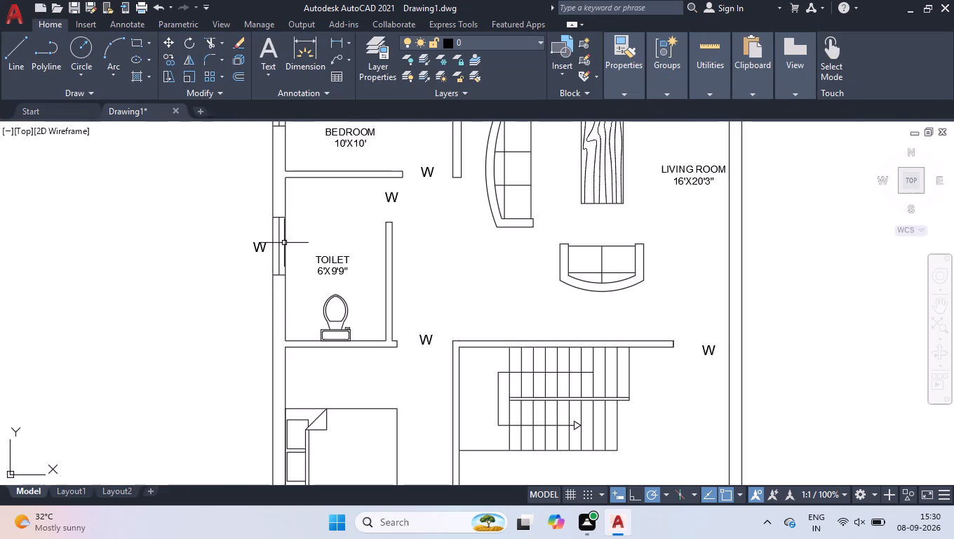
scroll(284, 247, "up", 2)
scroll(194, 232, "up", 3)
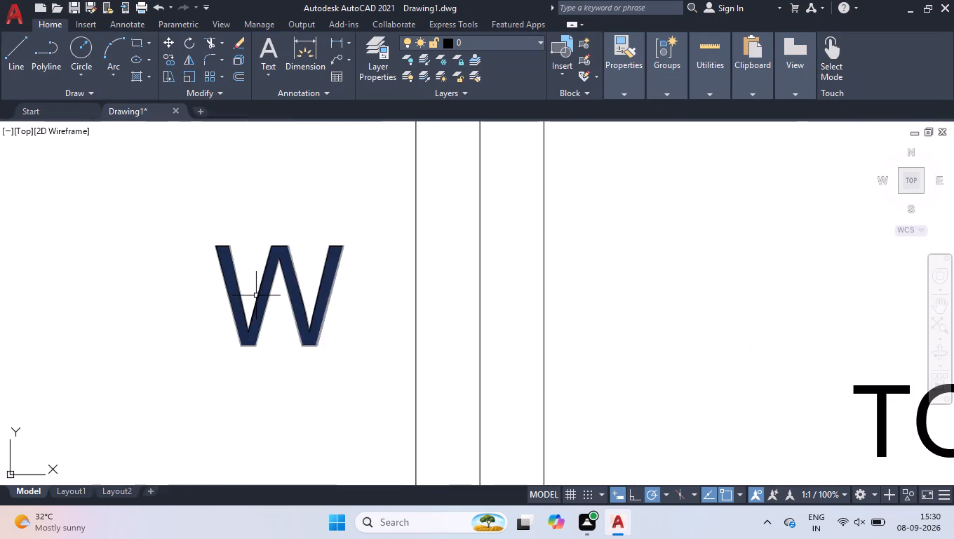
double_click(256, 295)
key("ctrl+a")
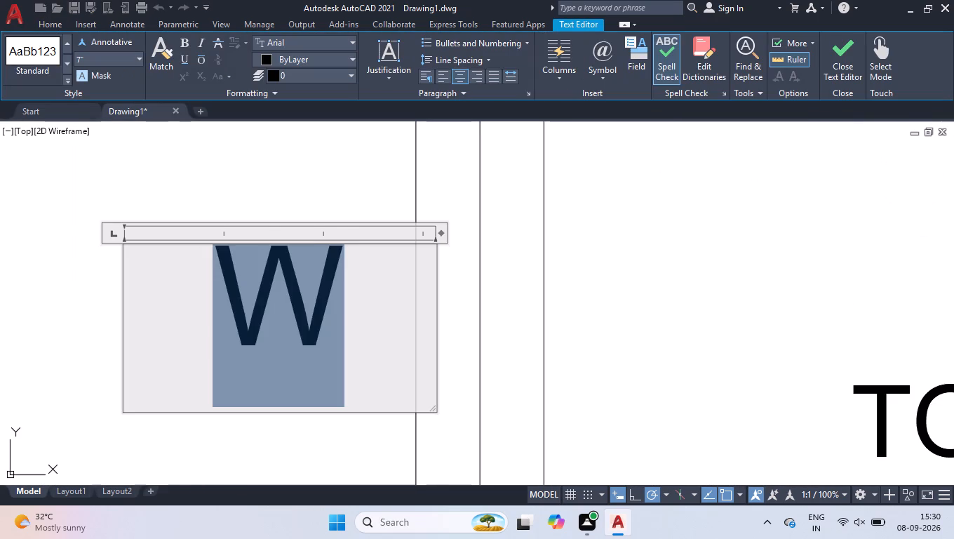
key("v")
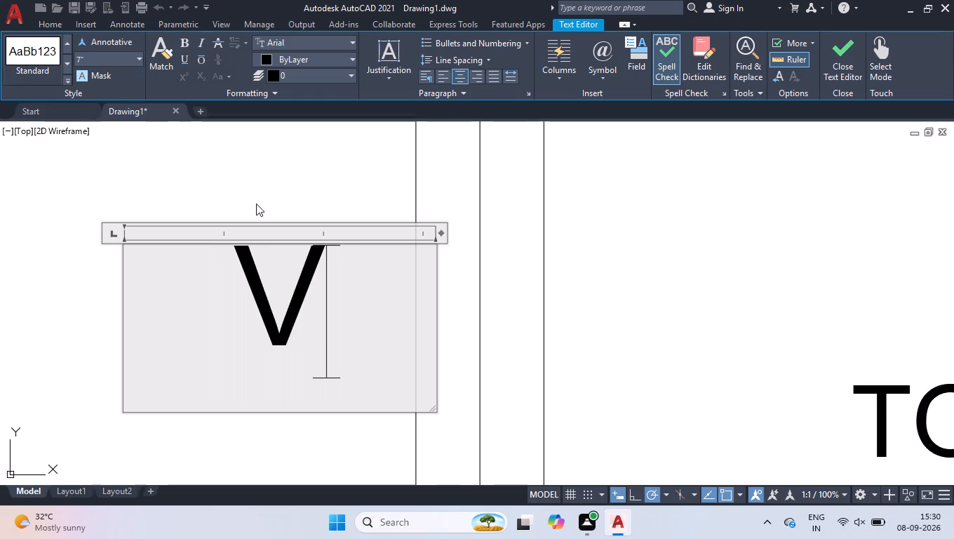
left_click(256, 187)
Replace the W tag in the opening east of the staircase wall with MD.
scroll(258, 201, "down", 6)
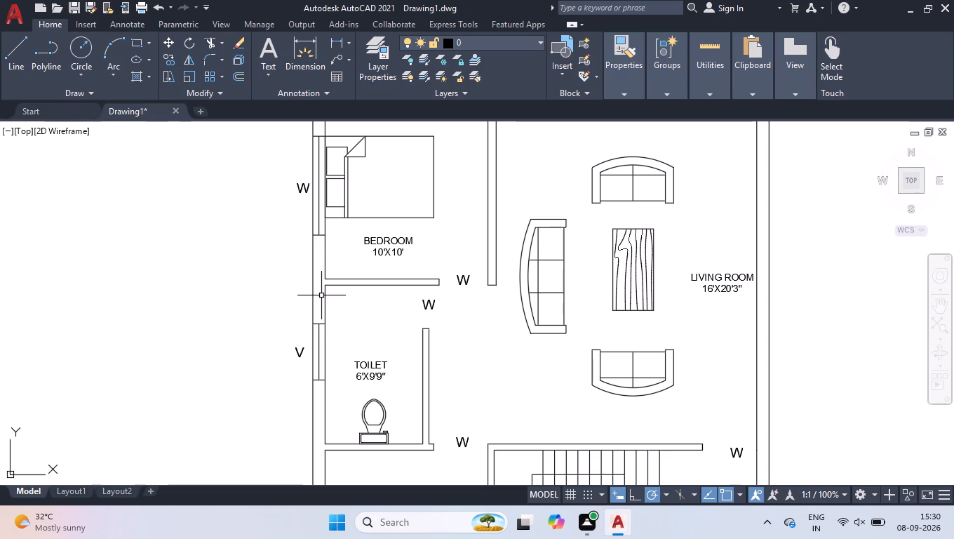
scroll(314, 285, "down", 3)
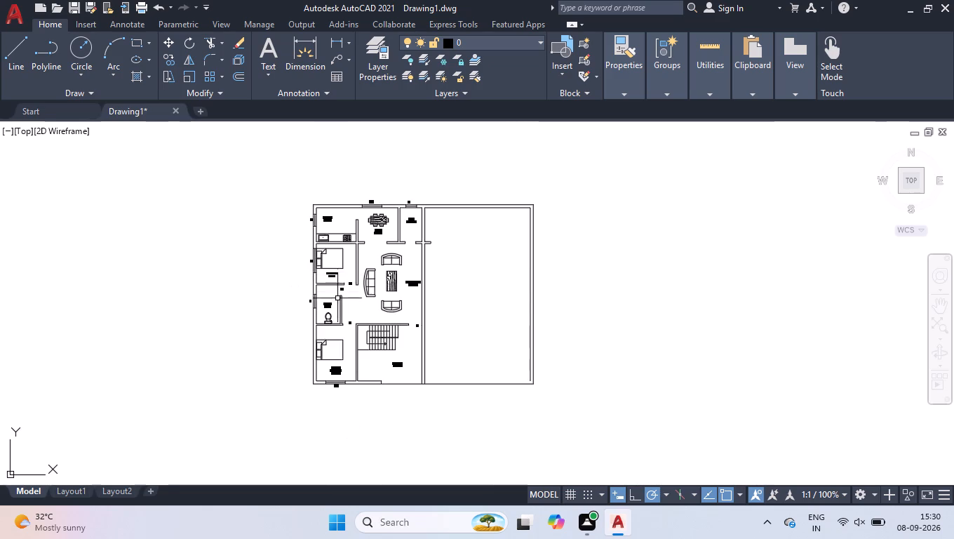
scroll(405, 319, "up", 3)
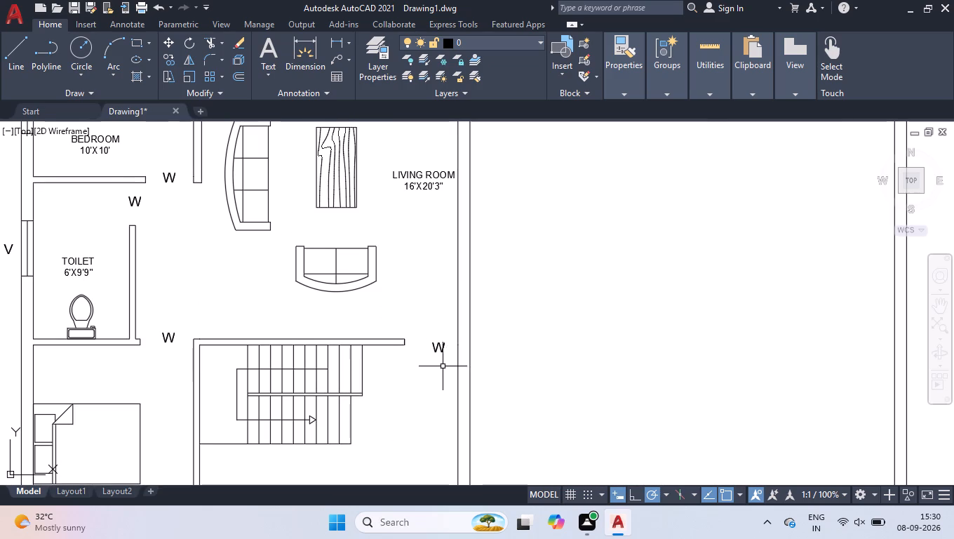
scroll(436, 345, "up", 3)
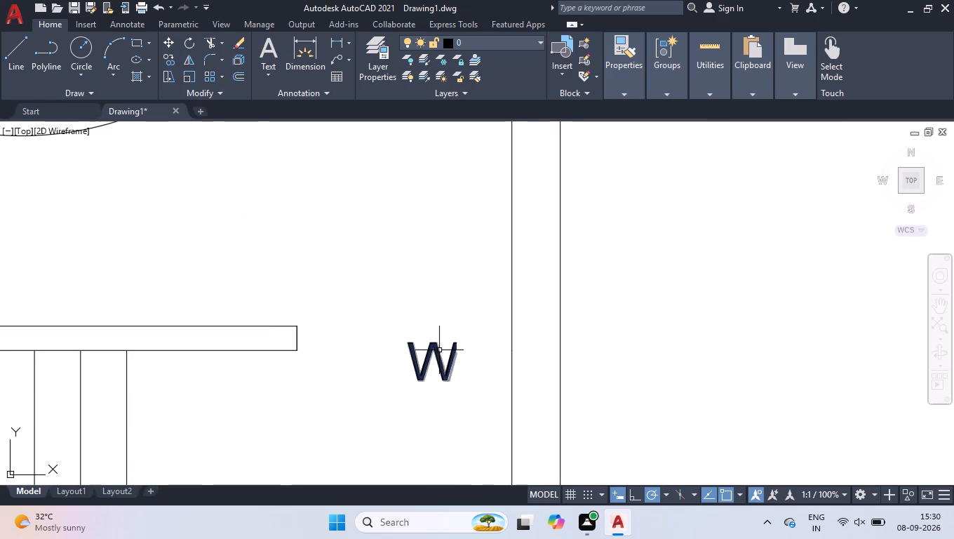
double_click(437, 350)
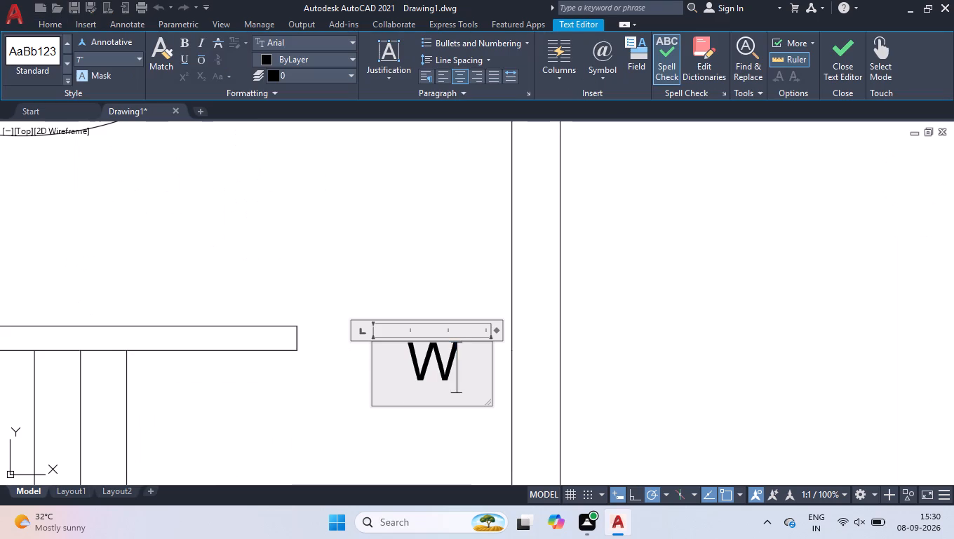
key("ctrl+a")
type("MD")
left_click(361, 231)
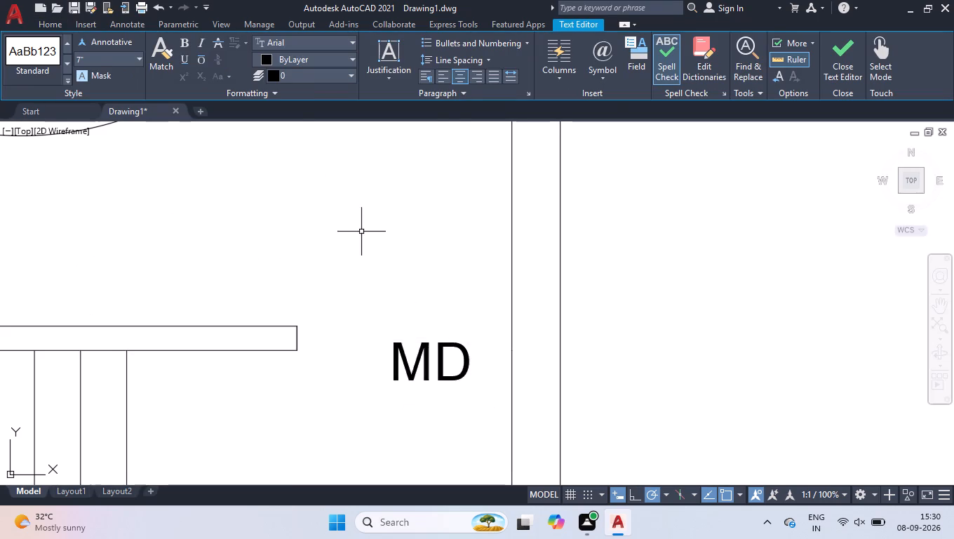
Replace the W tag in the master bedroom doorway with D.
scroll(383, 305, "down", 4)
scroll(219, 310, "up", 2)
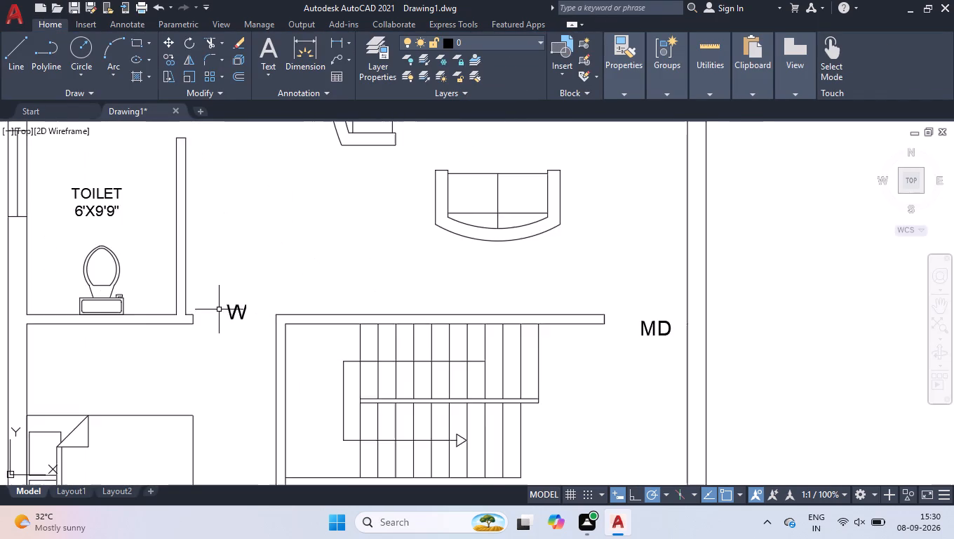
scroll(219, 310, "up", 5)
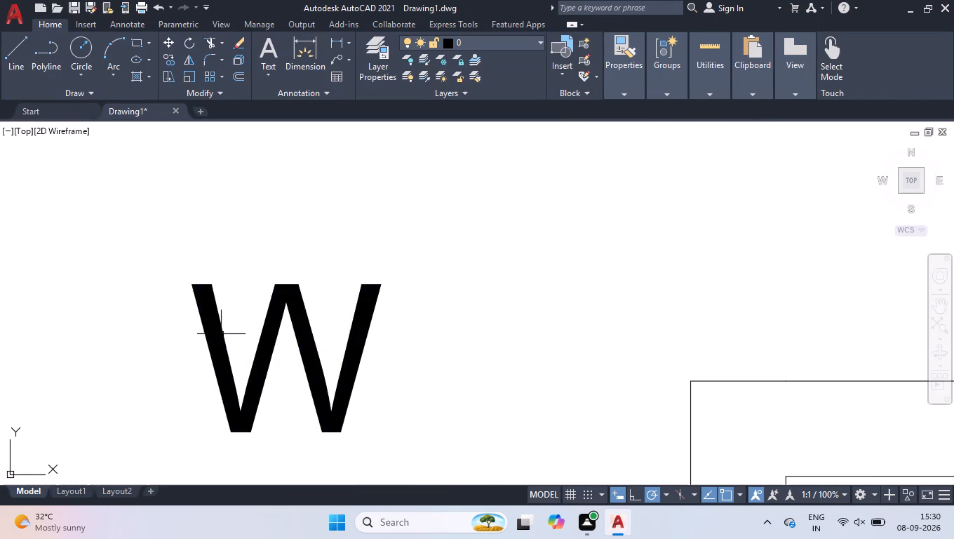
double_click(223, 333)
key("ctrl+a")
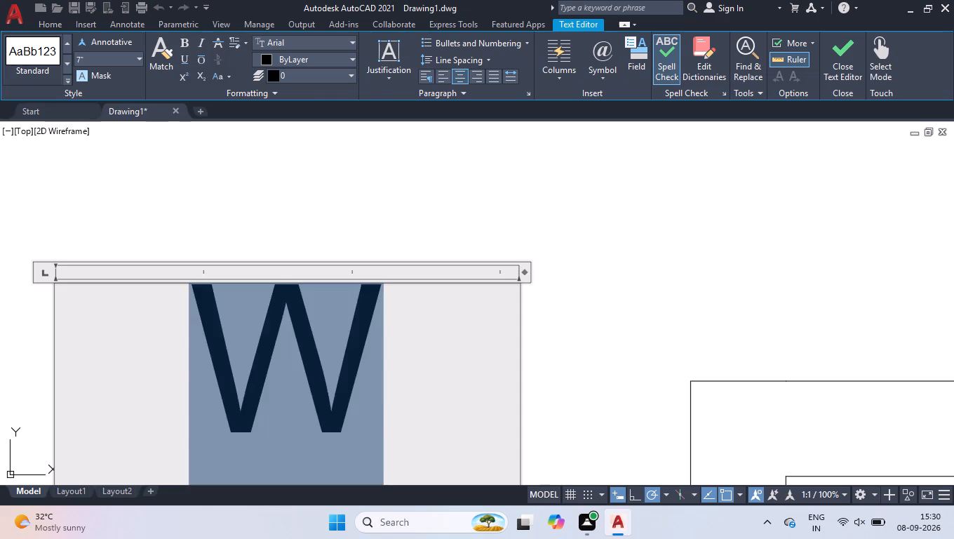
key("d")
left_click(220, 208)
Replace the W tags in the toilet doorway and the bedroom doorway with D.
scroll(299, 265, "down", 3)
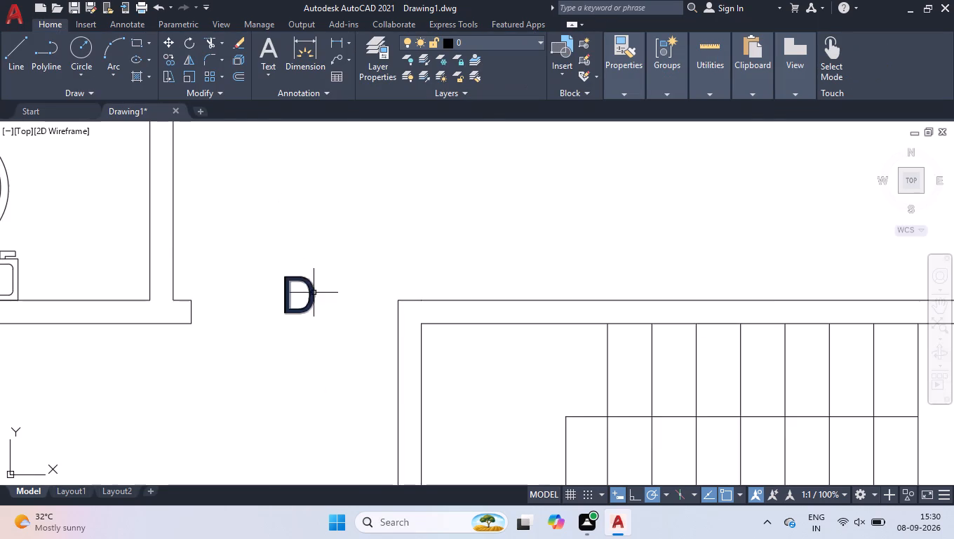
scroll(316, 312, "down", 5)
scroll(317, 255, "up", 3)
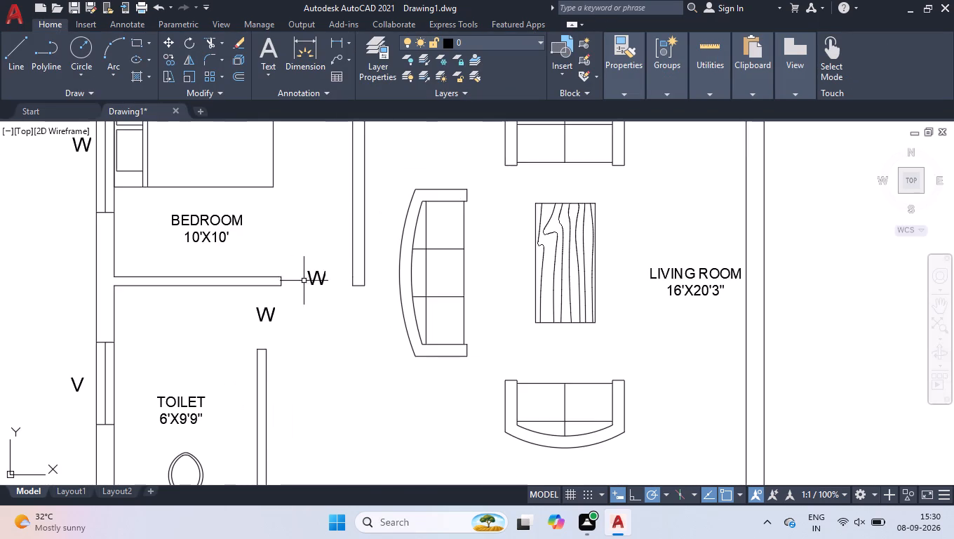
scroll(290, 291, "up", 2)
double_click(210, 349)
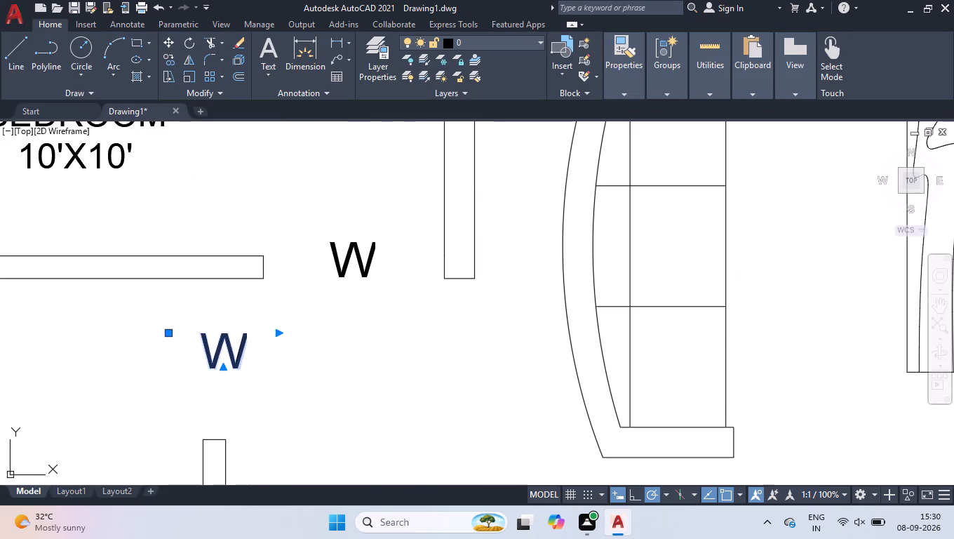
key("ctrl+a")
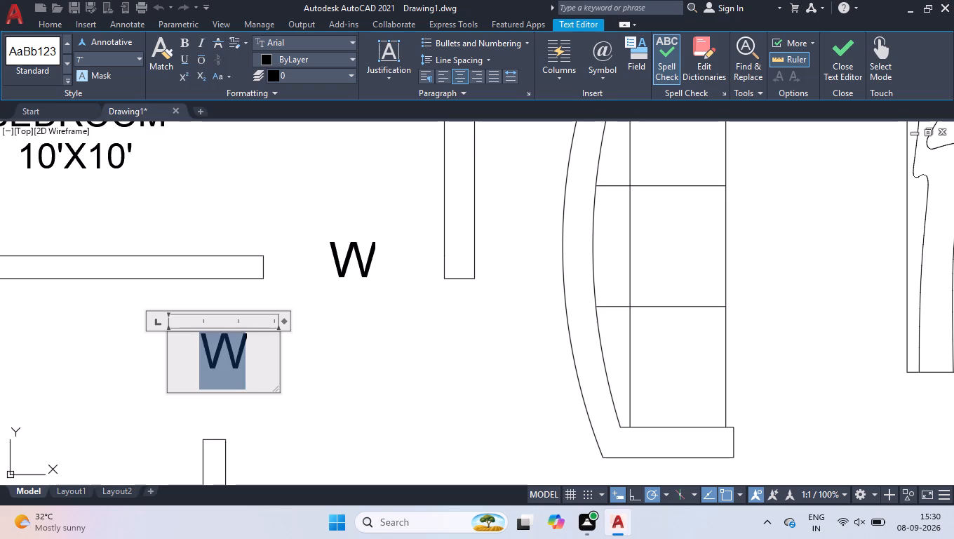
key("d")
left_click(374, 267)
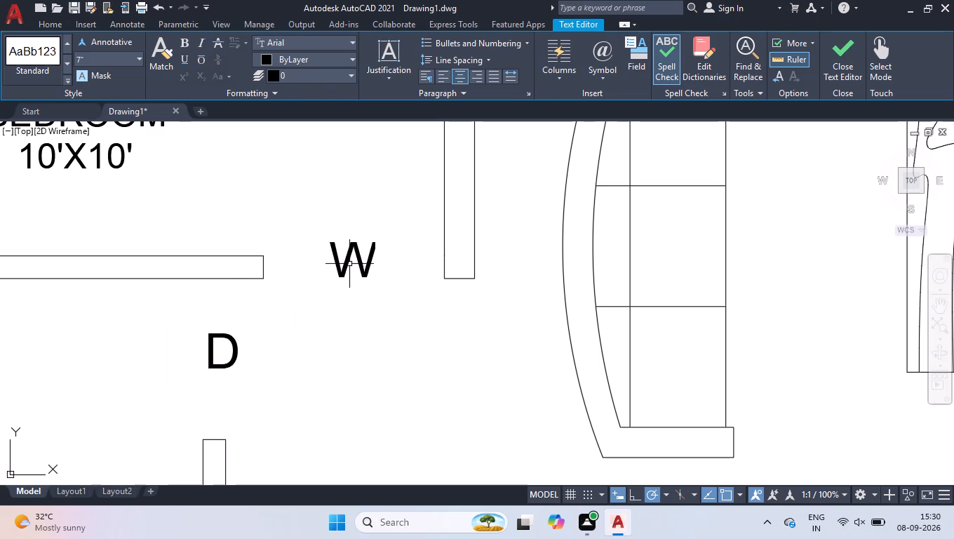
double_click(349, 260)
key("ctrl+a")
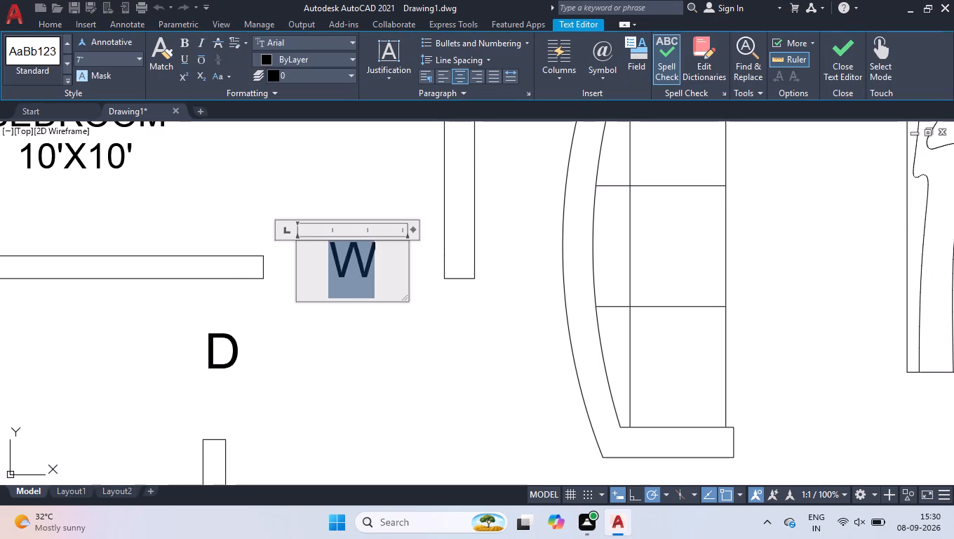
key("d")
left_click(424, 426)
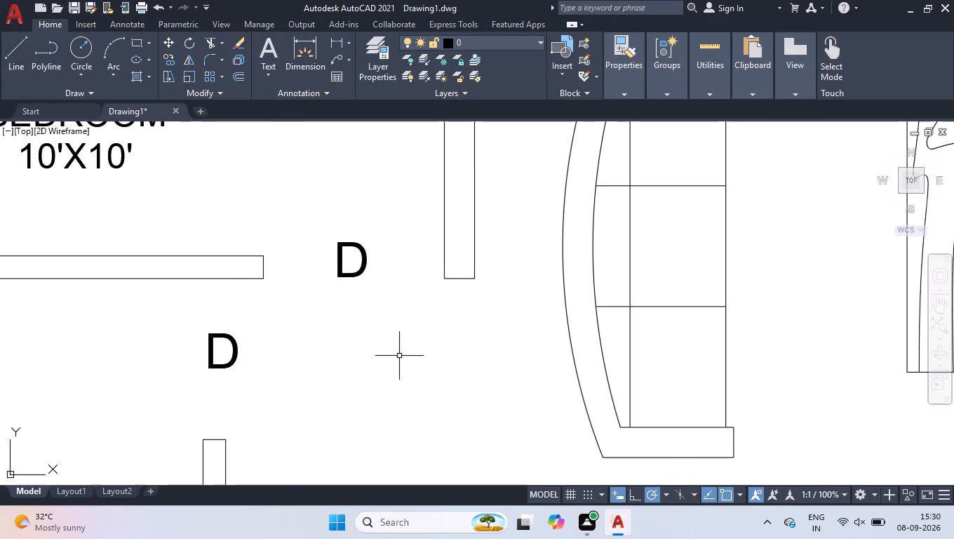
Check the window and door tags across the floor plan, especially around the puja and dining rooms.
scroll(398, 350, "down", 5)
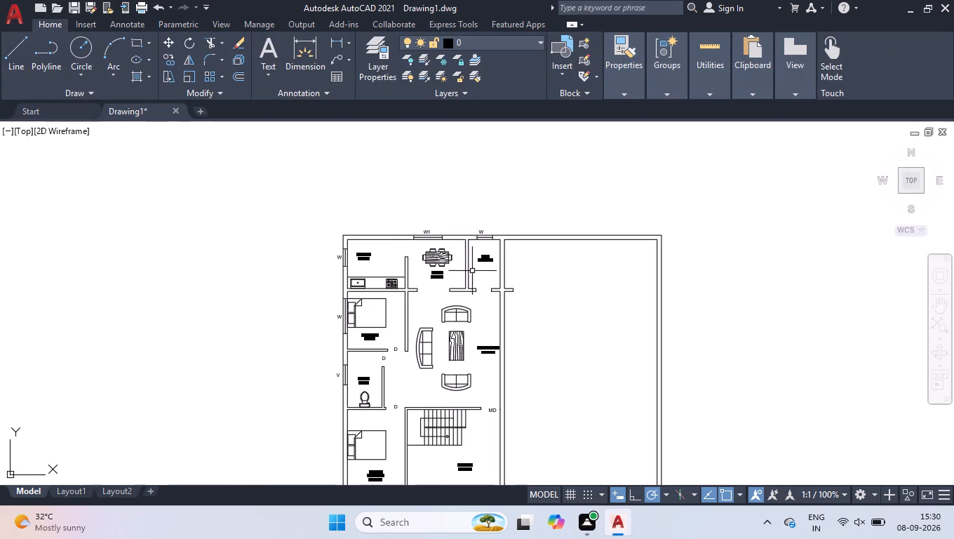
scroll(475, 274, "up", 2)
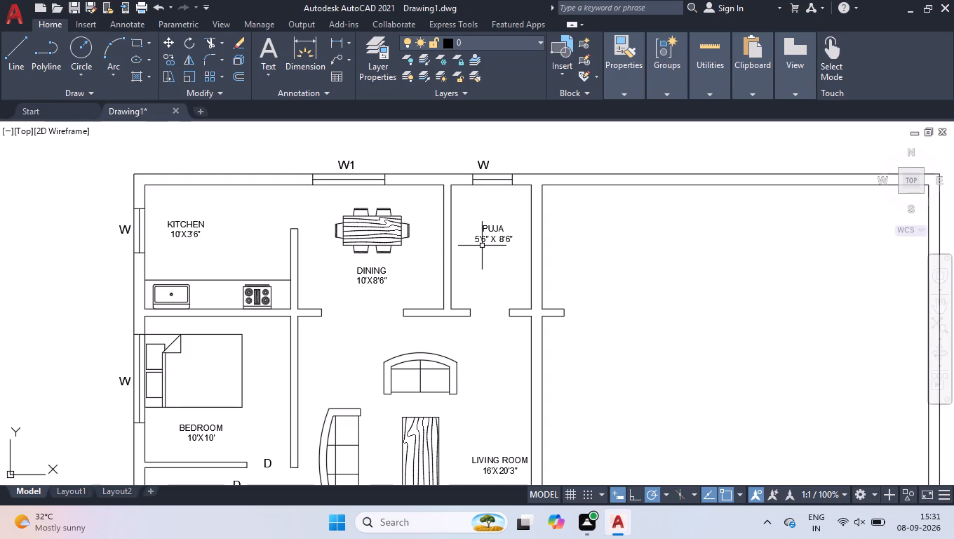
scroll(511, 163, "down", 1)
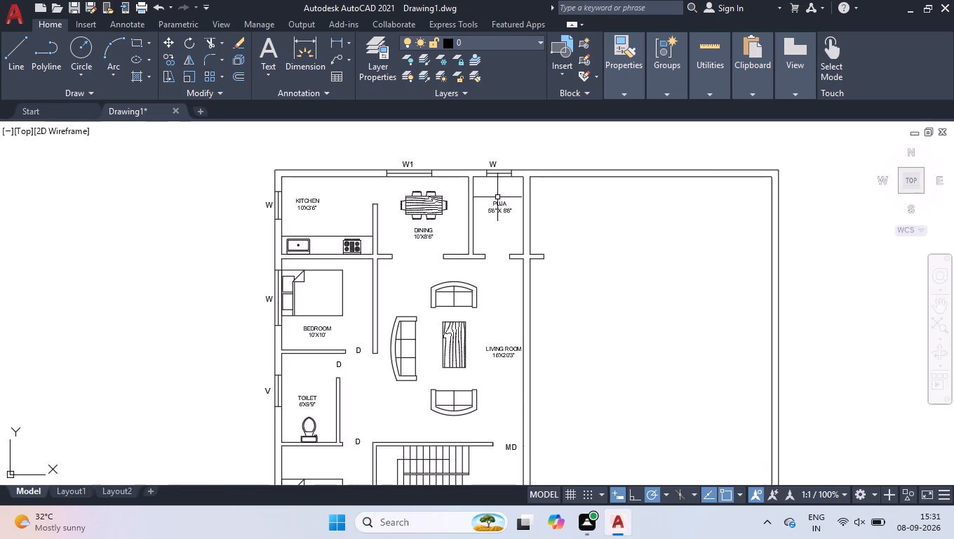
scroll(497, 197, "up", 3)
scroll(516, 205, "down", 4)
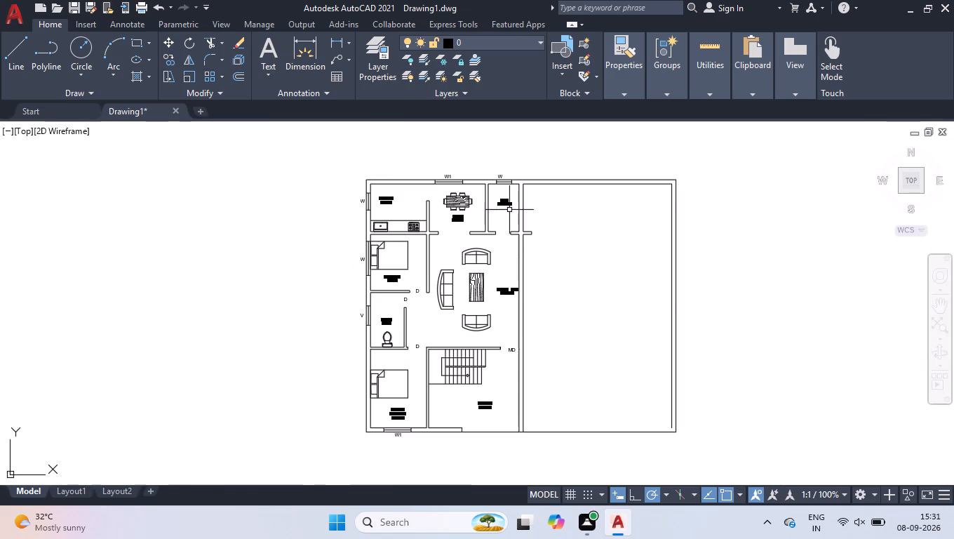
scroll(511, 212, "up", 1)
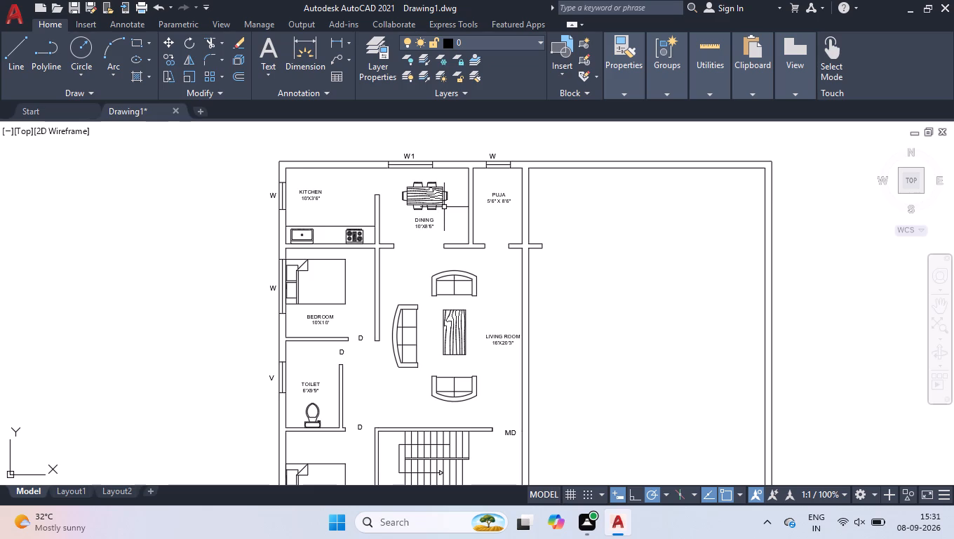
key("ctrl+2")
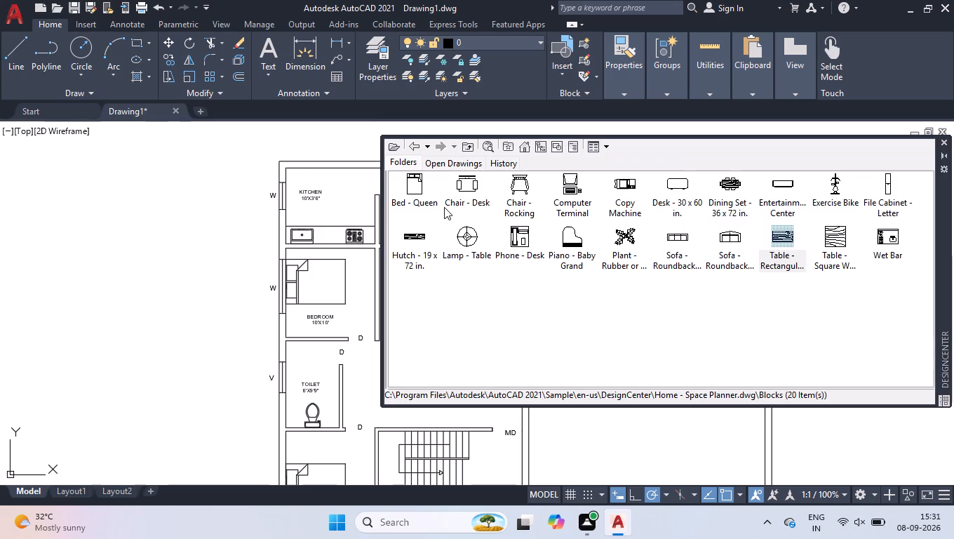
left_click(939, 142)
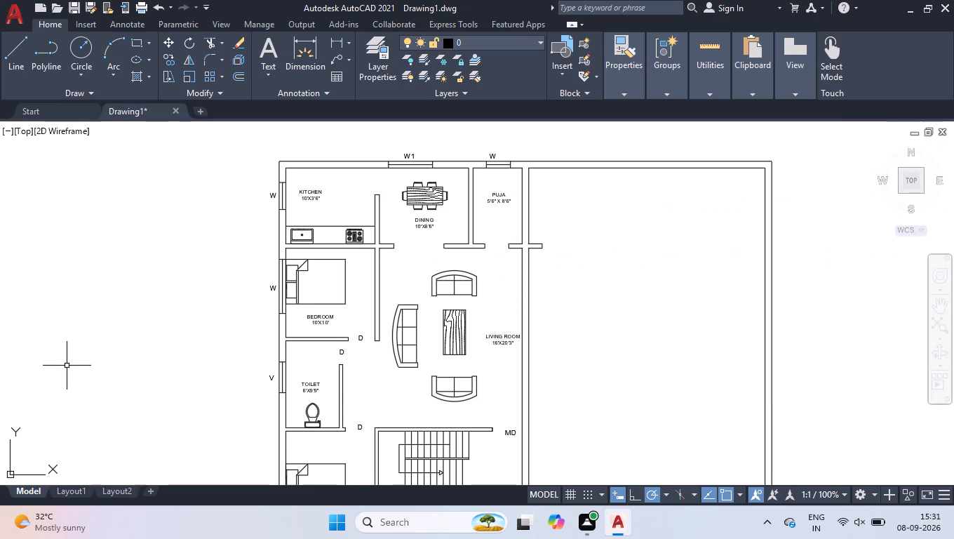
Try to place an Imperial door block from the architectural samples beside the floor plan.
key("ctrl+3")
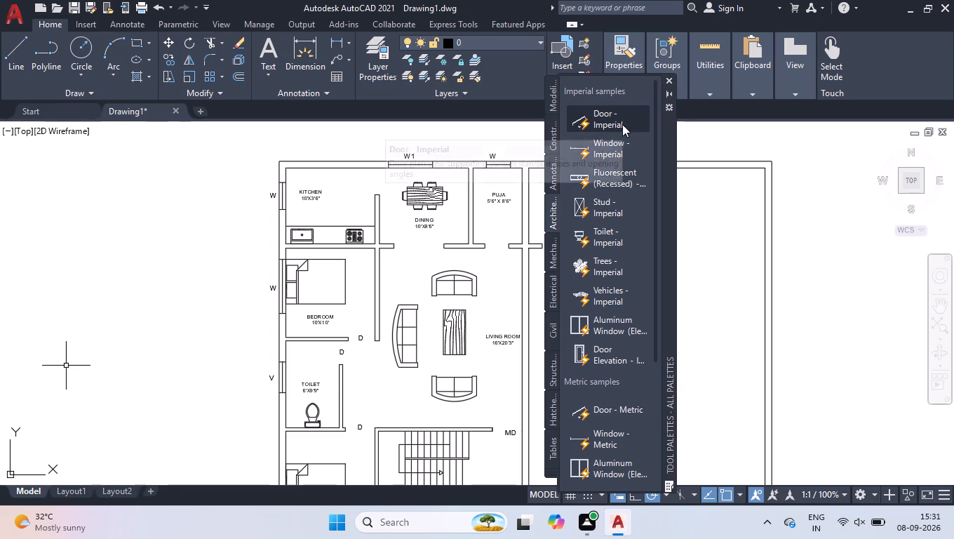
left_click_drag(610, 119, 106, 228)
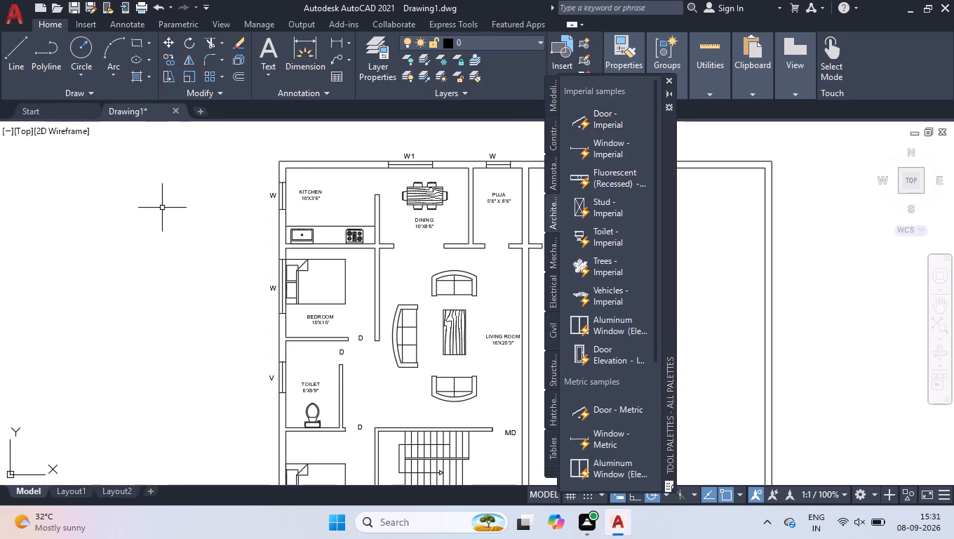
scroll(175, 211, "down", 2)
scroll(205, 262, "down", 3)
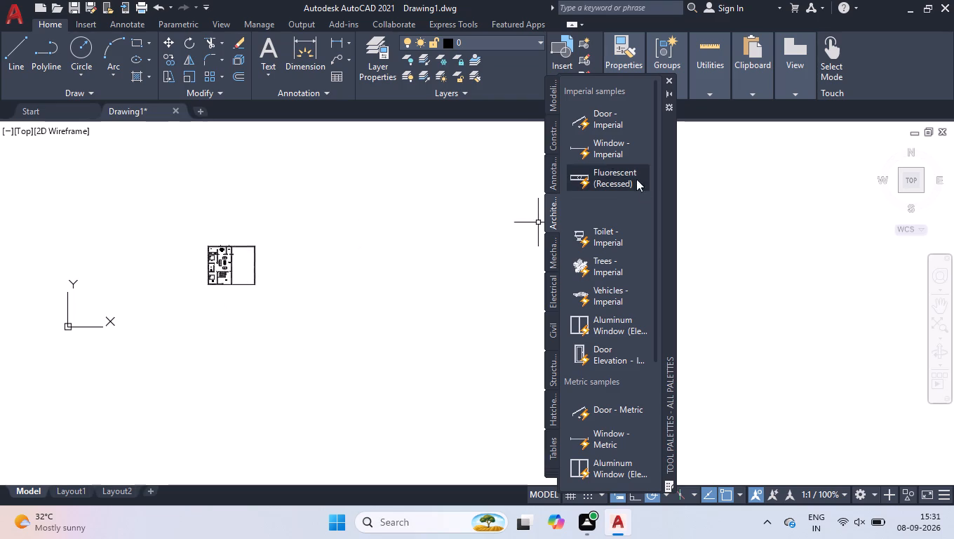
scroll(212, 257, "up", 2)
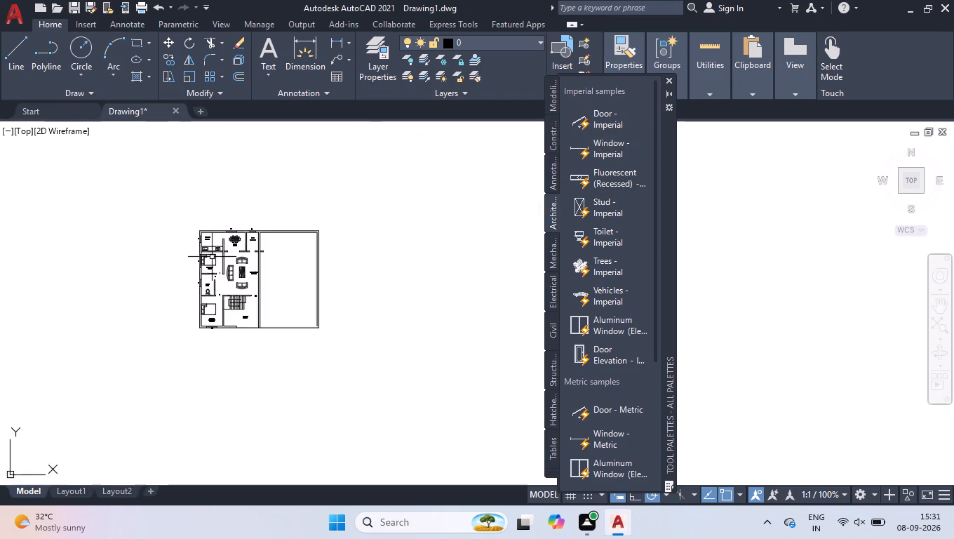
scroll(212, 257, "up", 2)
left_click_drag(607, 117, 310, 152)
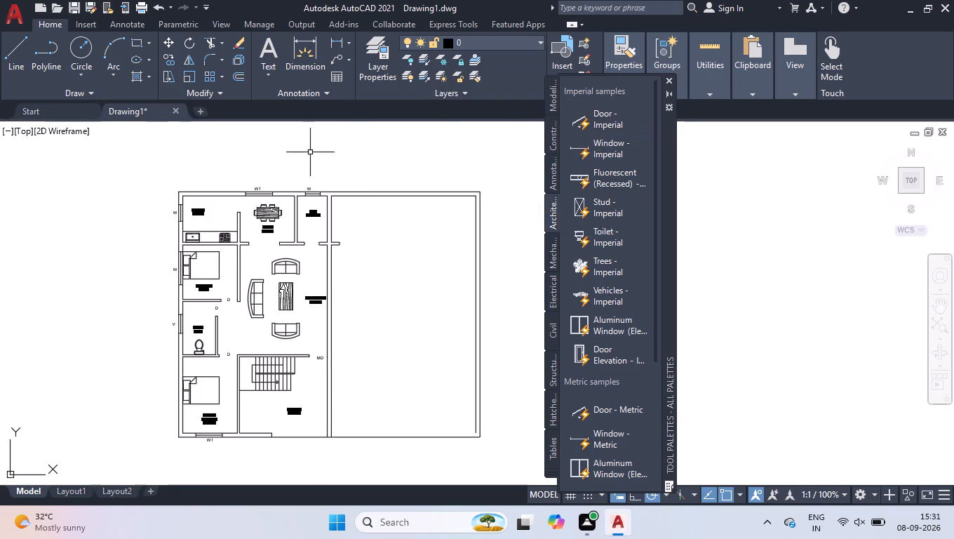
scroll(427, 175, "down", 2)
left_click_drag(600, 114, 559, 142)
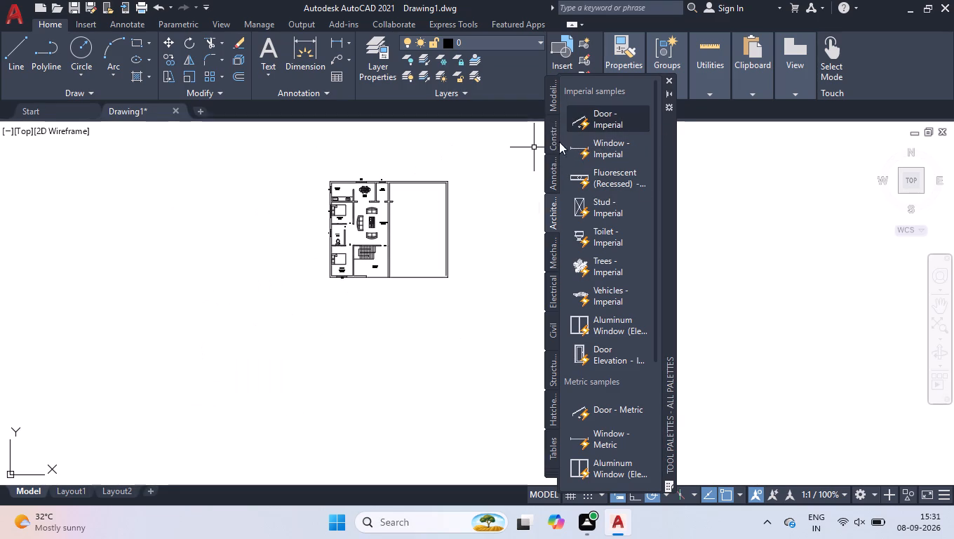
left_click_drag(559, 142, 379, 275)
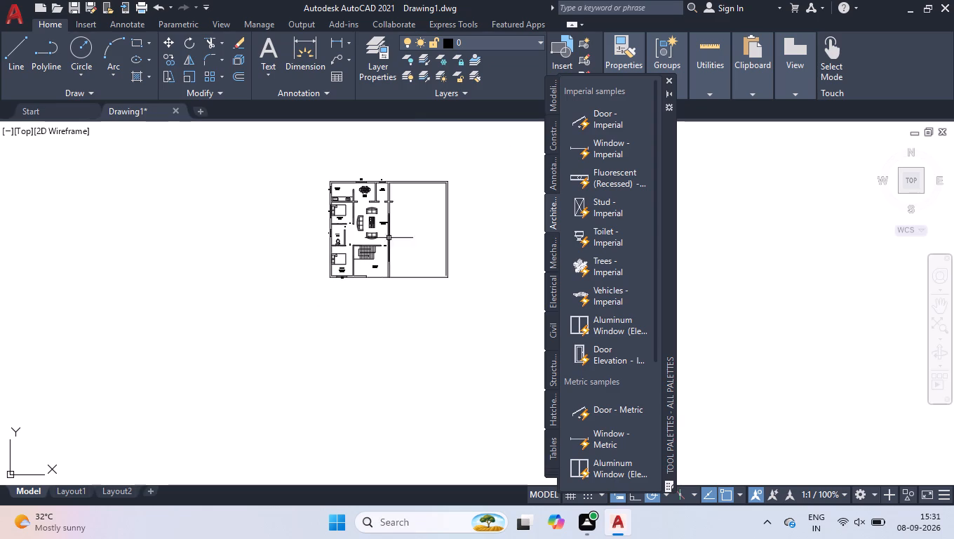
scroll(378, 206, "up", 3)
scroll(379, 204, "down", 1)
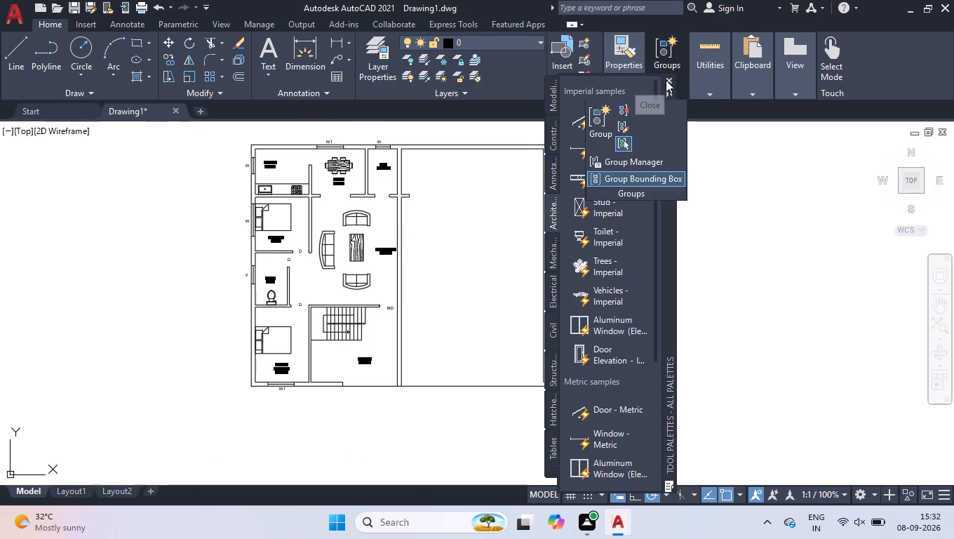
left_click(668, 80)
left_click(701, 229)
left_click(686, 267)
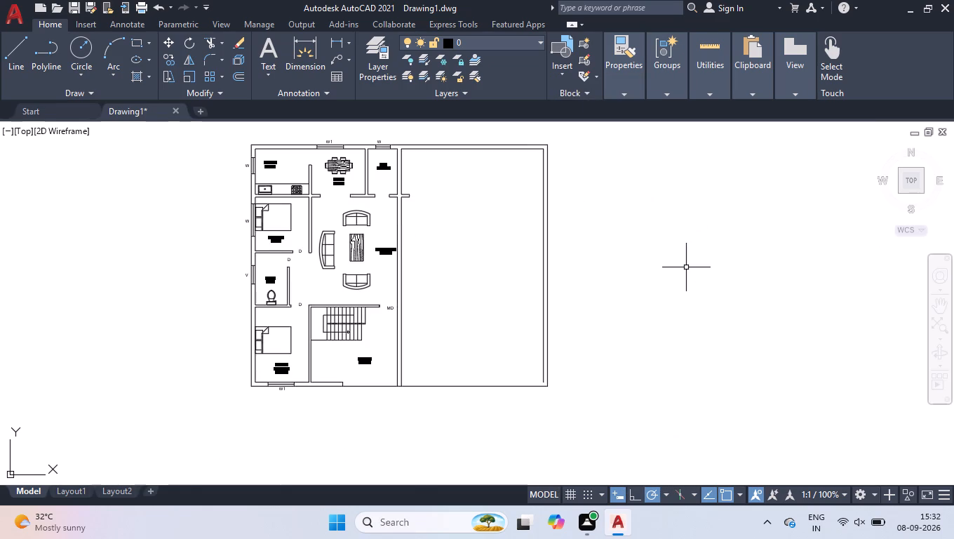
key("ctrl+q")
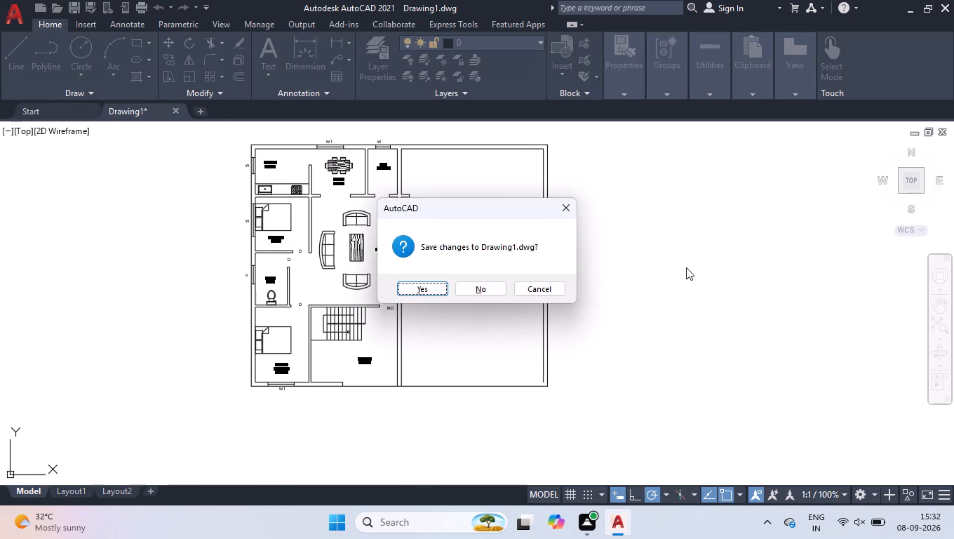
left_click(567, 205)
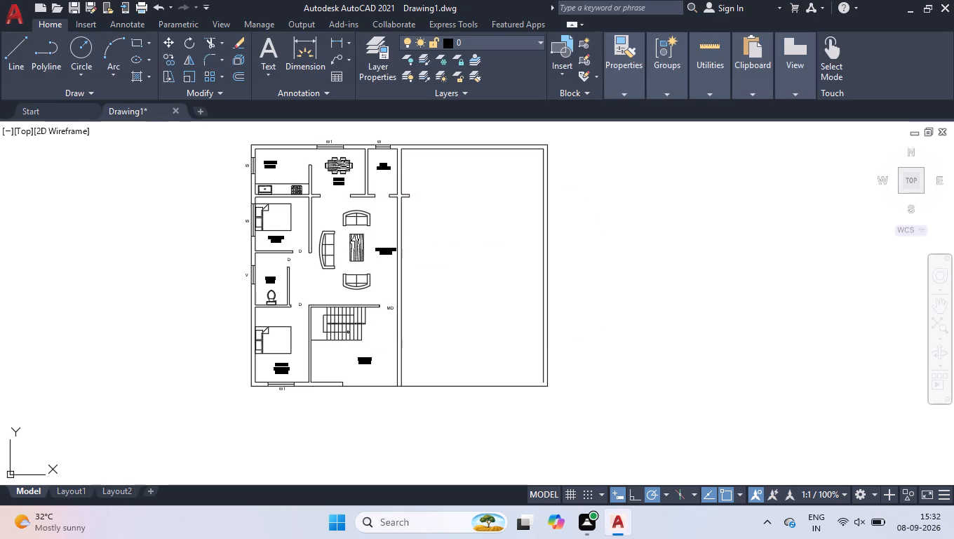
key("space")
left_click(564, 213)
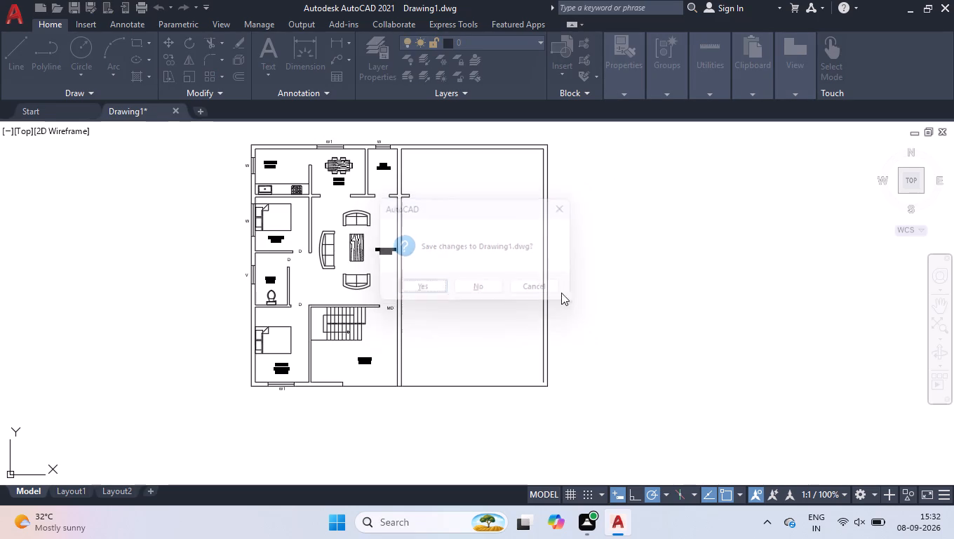
Insert three Door - Imperial blocks one below another in the empty area east of the living room.
key("ctrl+3")
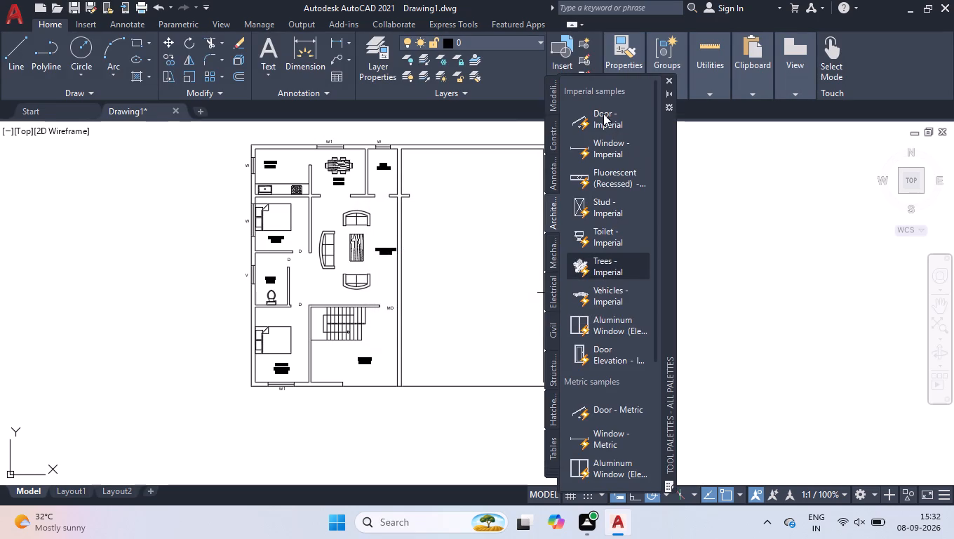
left_click(603, 112)
left_click(466, 211)
left_click(587, 113)
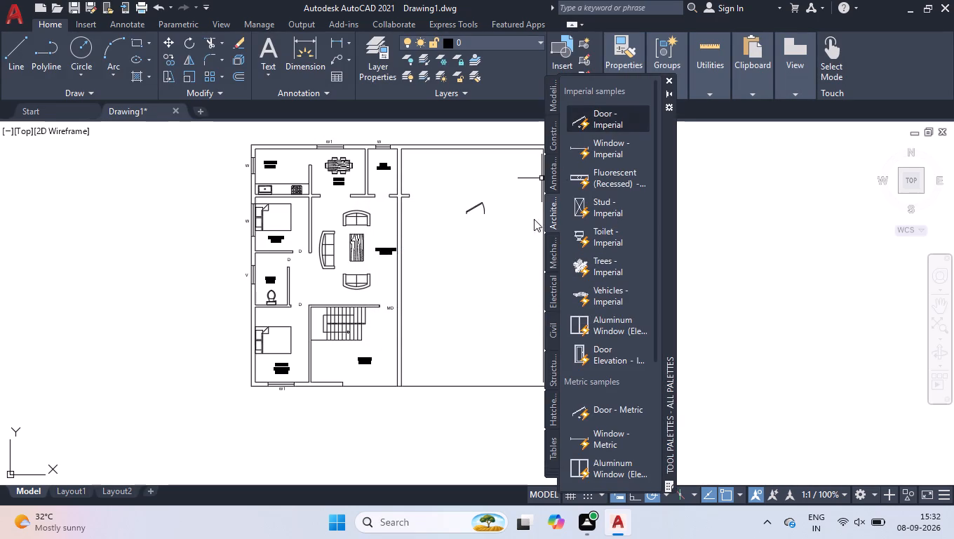
left_click(476, 248)
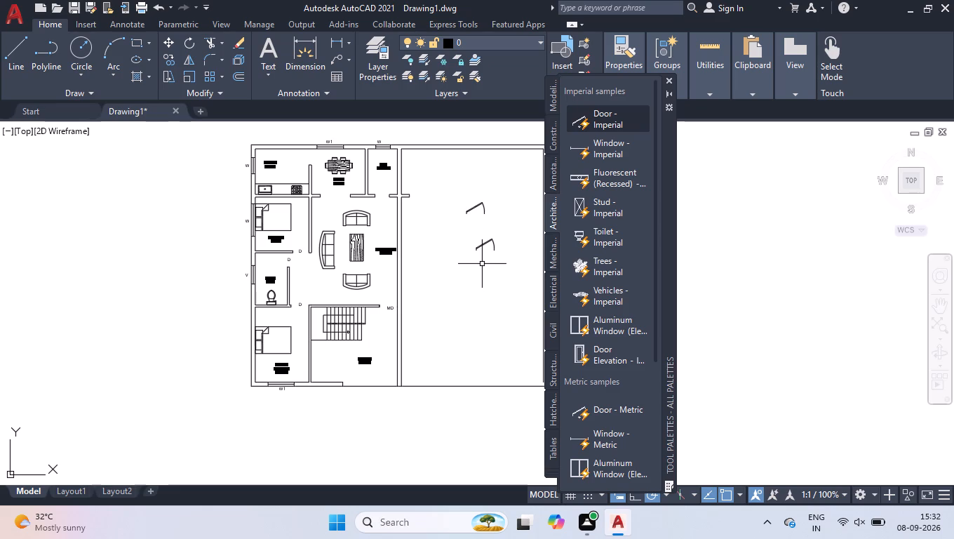
left_click(608, 117)
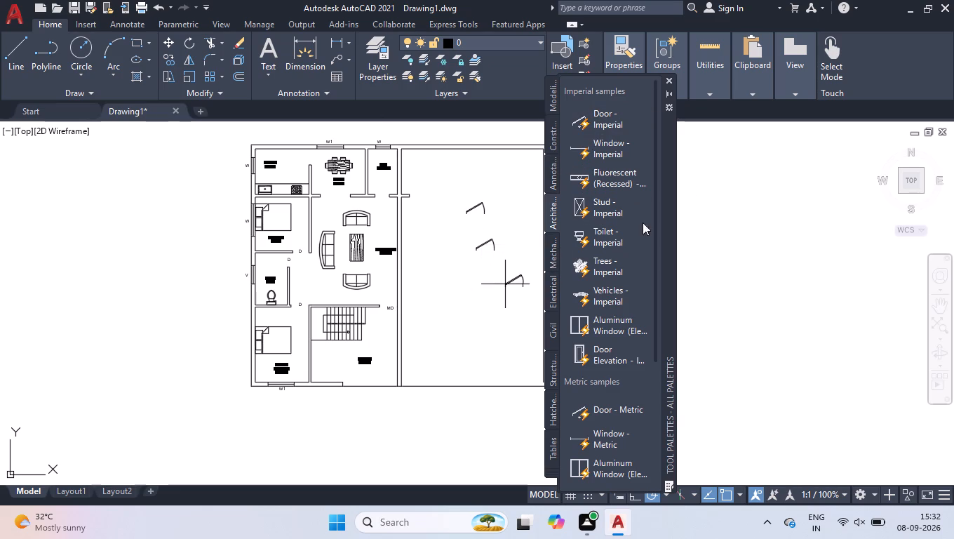
left_click(483, 287)
left_click(671, 84)
Set the opening angle of all three inserted door blocks to Open 90º.
left_click_drag(525, 180, 525, 186)
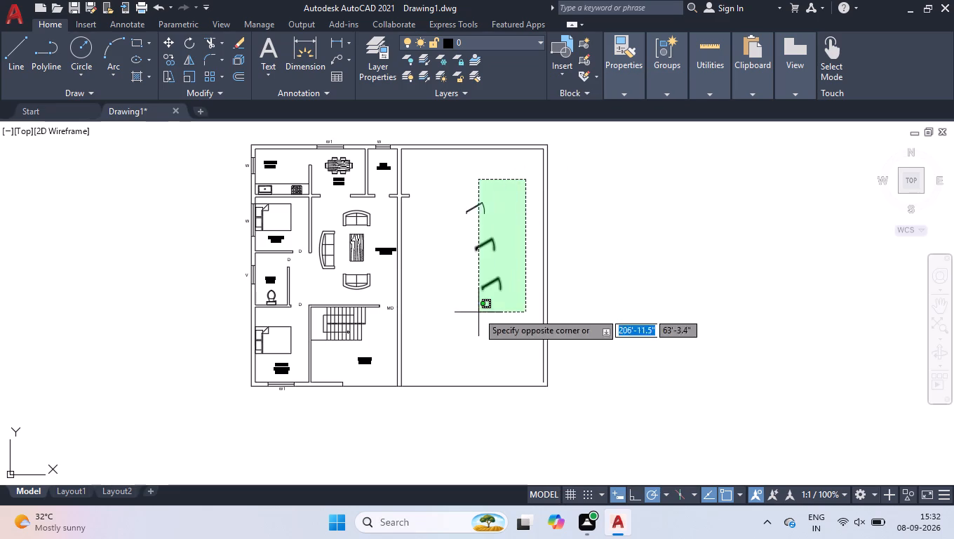
left_click(446, 320)
key("ctrl+1")
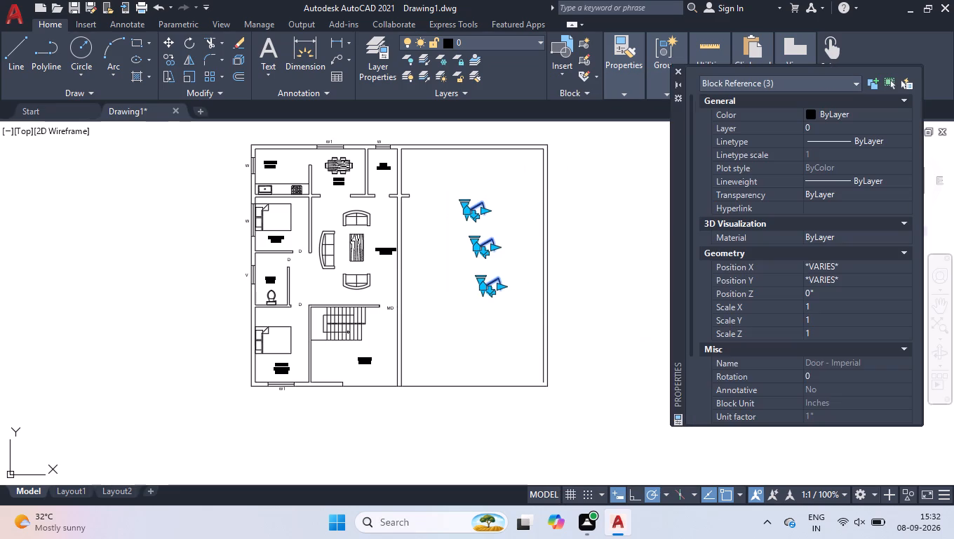
scroll(787, 191, "down", 5)
scroll(810, 328, "down", 3)
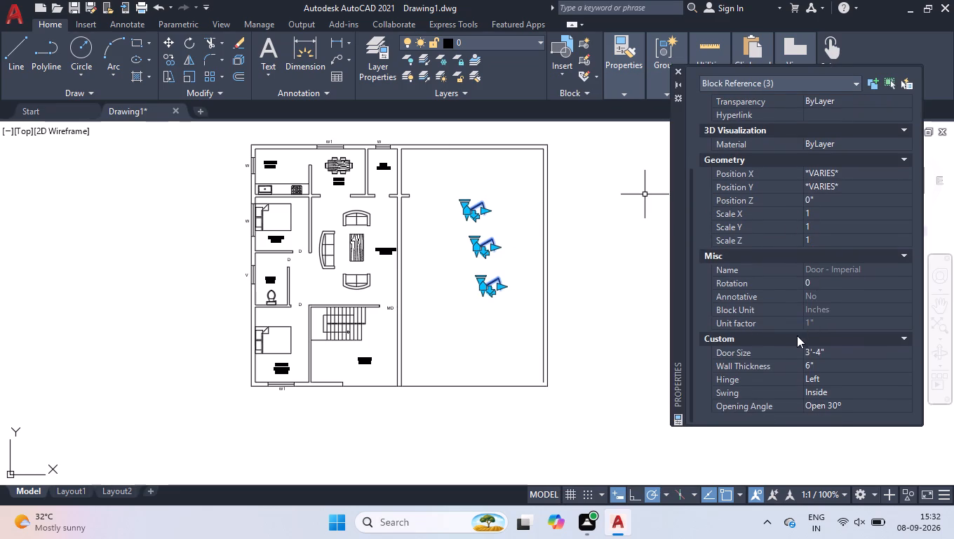
double_click(835, 405)
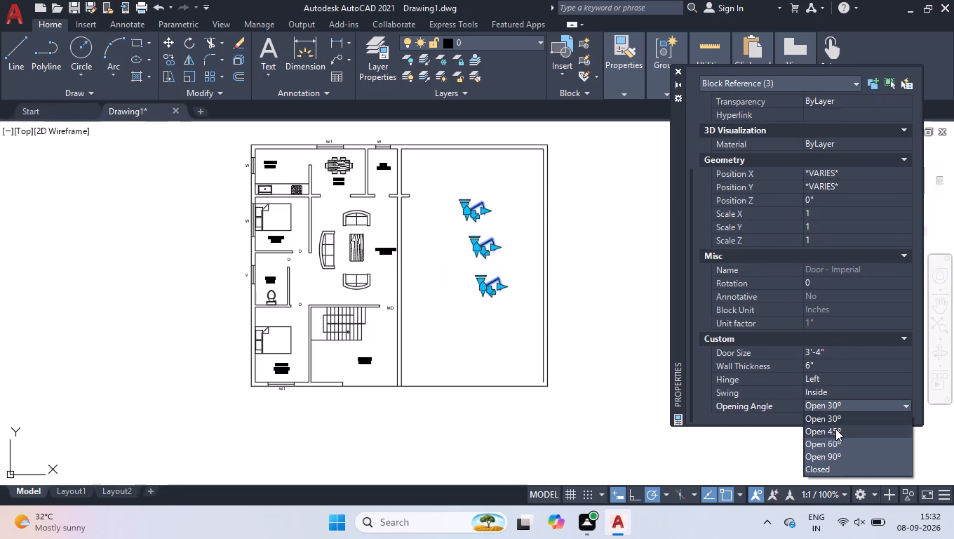
left_click(832, 455)
left_click(676, 73)
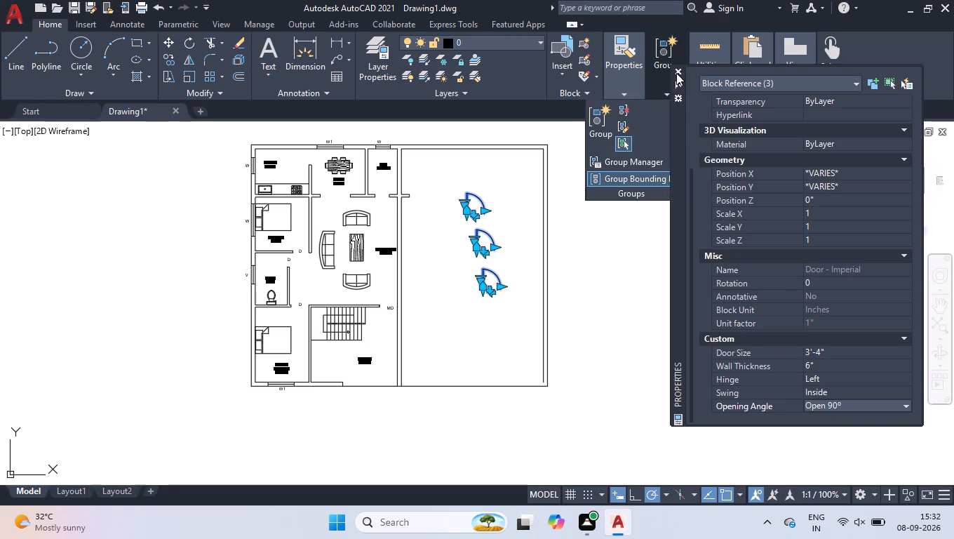
right_click(572, 282)
left_click(595, 396)
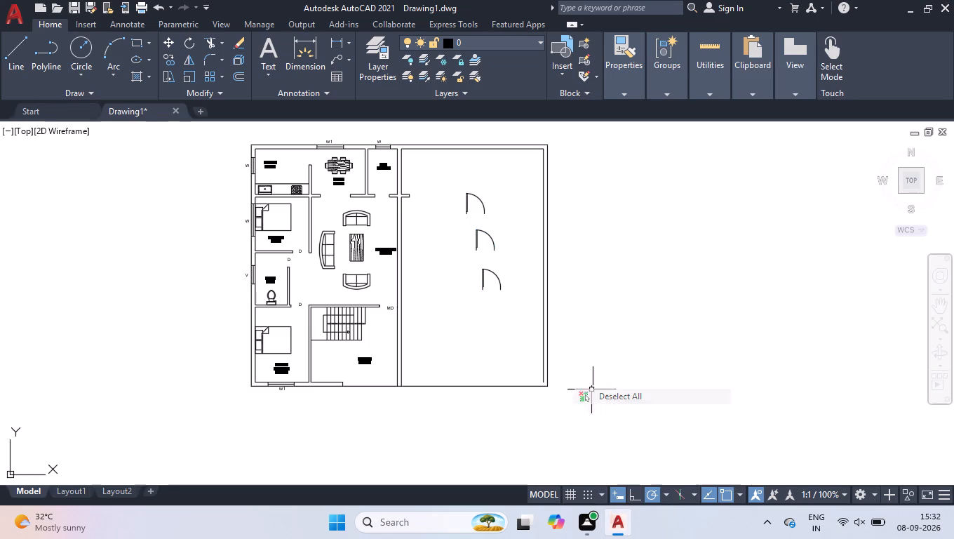
Delete the wall stub projecting east near the puja room and extend the dividing wall's east line across the gap.
scroll(404, 189, "up", 5)
left_click_drag(426, 211, 424, 230)
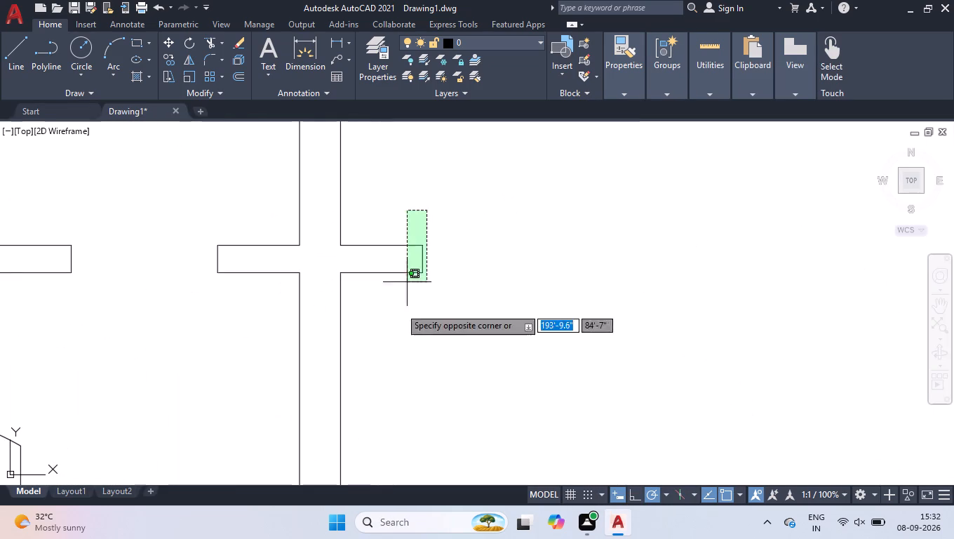
left_click(387, 333)
key("Delete")
type("EX")
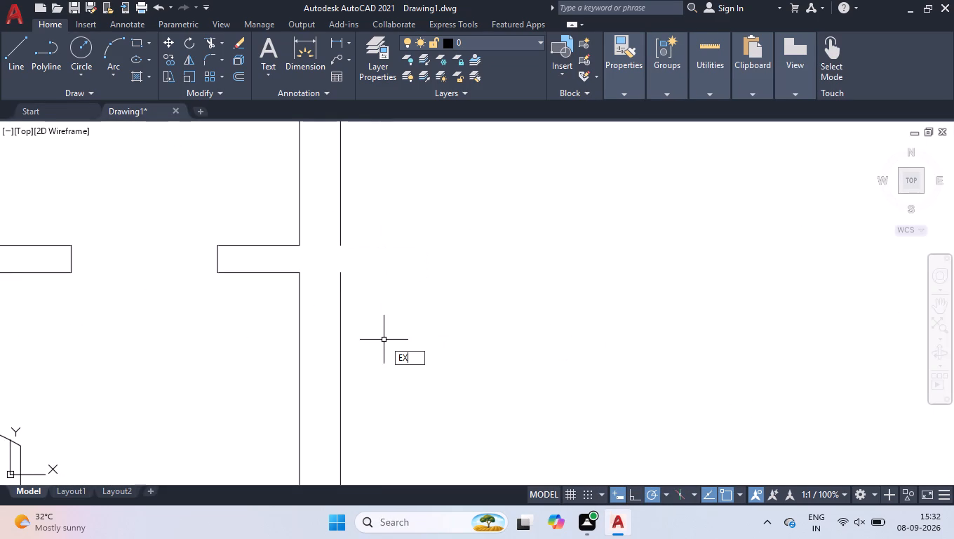
key("Return")
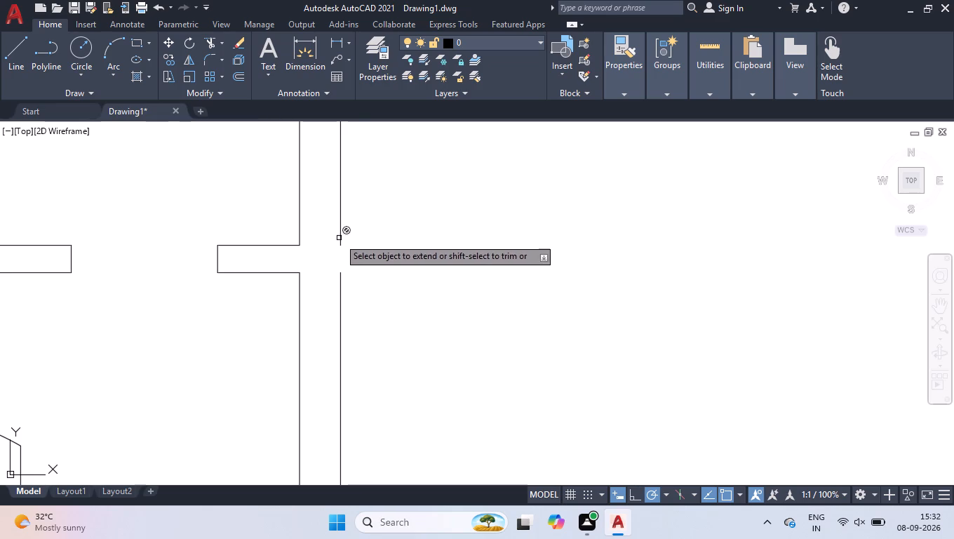
scroll(342, 288, "down", 4)
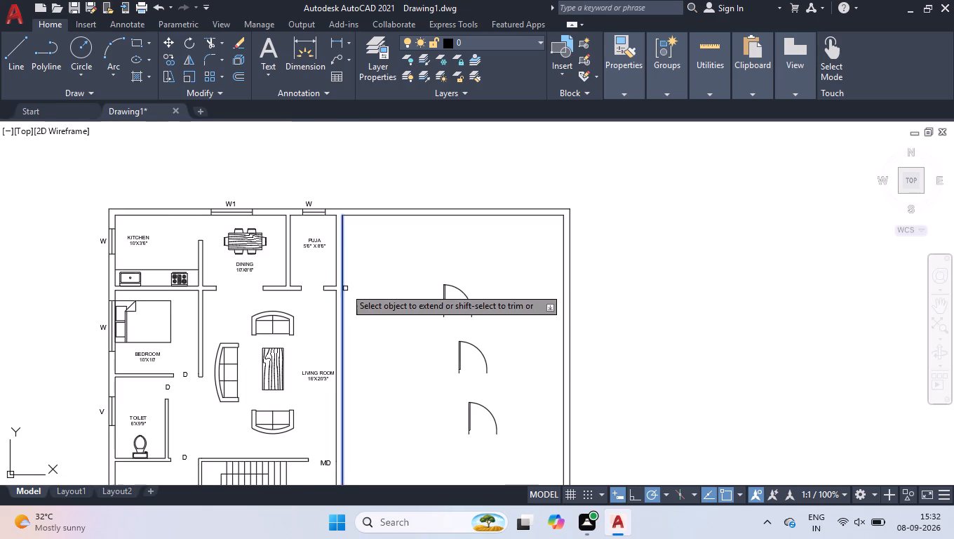
left_click(342, 300)
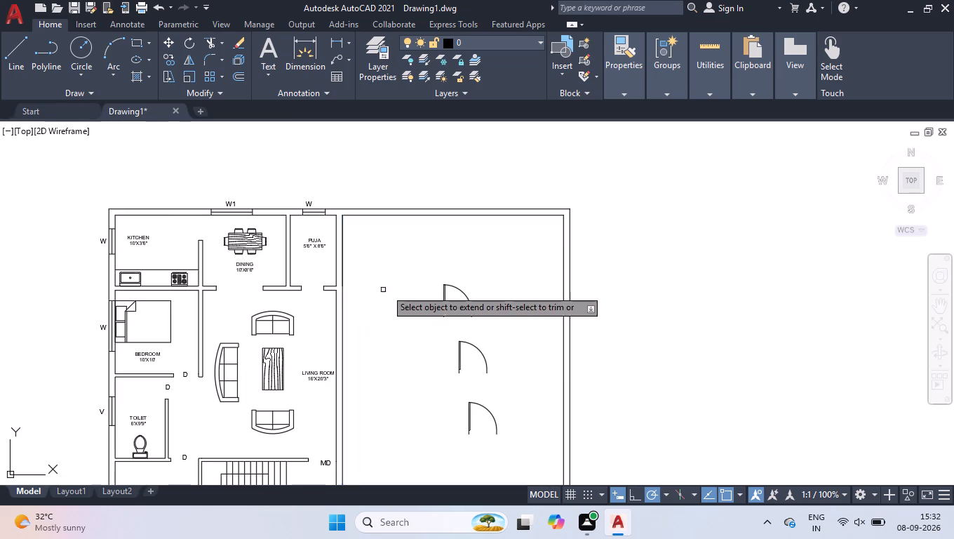
scroll(398, 279, "down", 3)
scroll(405, 292, "up", 3)
key("space")
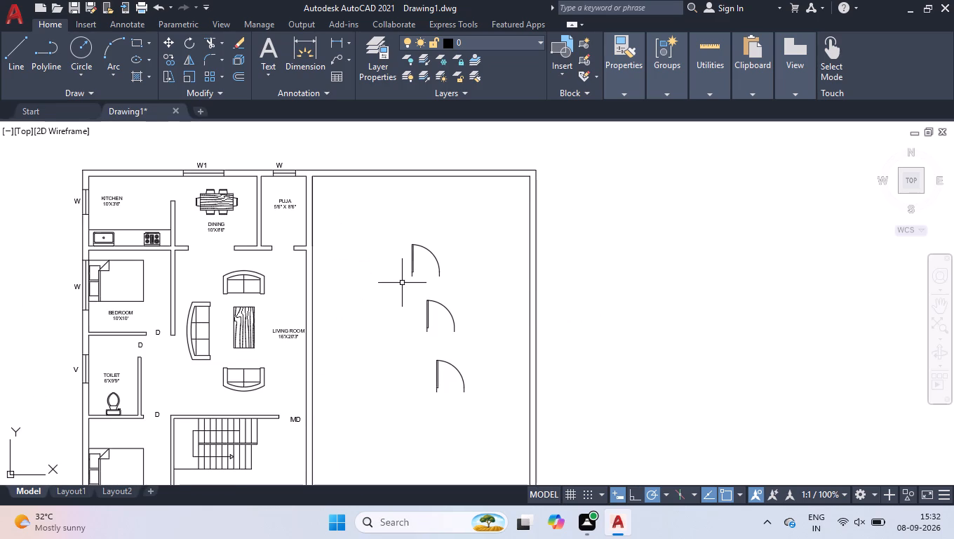
Flip the northernmost of the three doors horizontally so its hinge is on the east side.
left_click(445, 260)
left_click(414, 272)
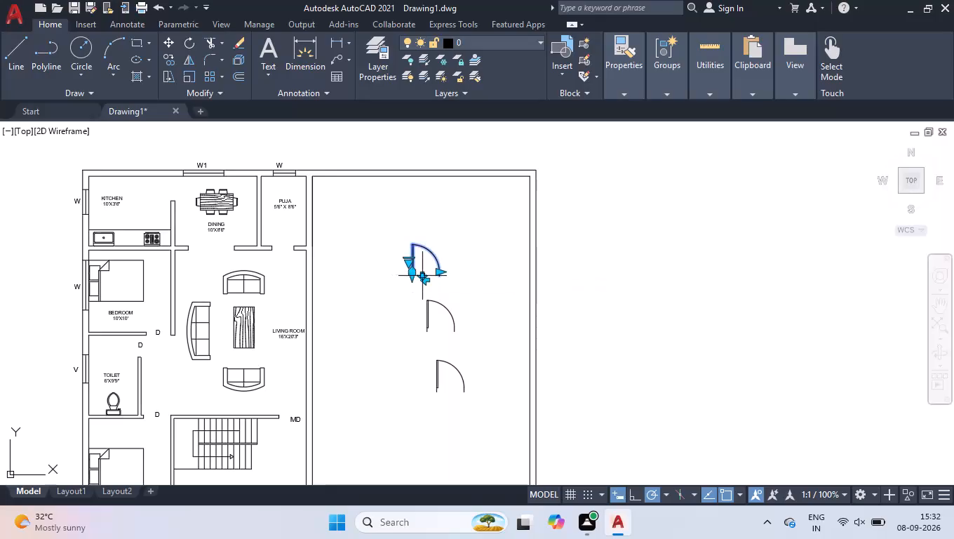
scroll(419, 277, "up", 3)
left_click(433, 293)
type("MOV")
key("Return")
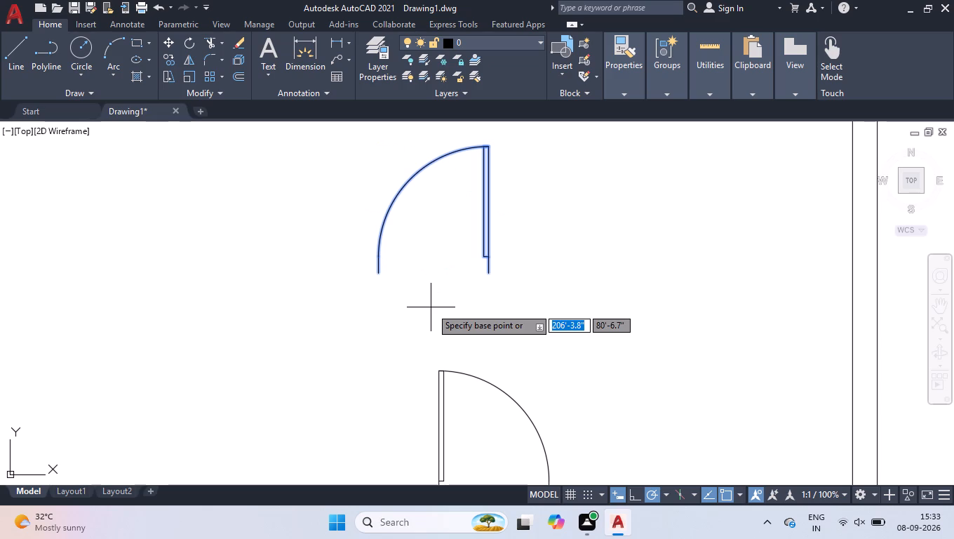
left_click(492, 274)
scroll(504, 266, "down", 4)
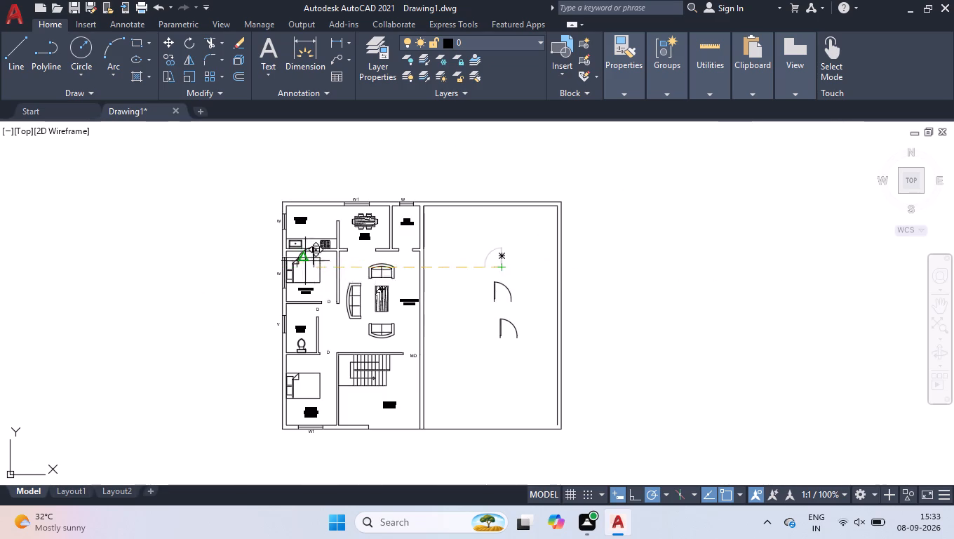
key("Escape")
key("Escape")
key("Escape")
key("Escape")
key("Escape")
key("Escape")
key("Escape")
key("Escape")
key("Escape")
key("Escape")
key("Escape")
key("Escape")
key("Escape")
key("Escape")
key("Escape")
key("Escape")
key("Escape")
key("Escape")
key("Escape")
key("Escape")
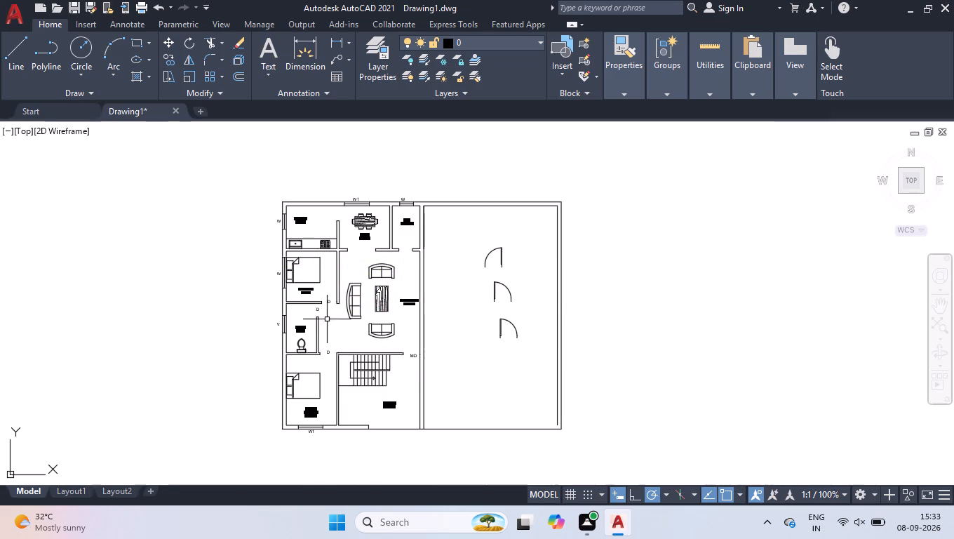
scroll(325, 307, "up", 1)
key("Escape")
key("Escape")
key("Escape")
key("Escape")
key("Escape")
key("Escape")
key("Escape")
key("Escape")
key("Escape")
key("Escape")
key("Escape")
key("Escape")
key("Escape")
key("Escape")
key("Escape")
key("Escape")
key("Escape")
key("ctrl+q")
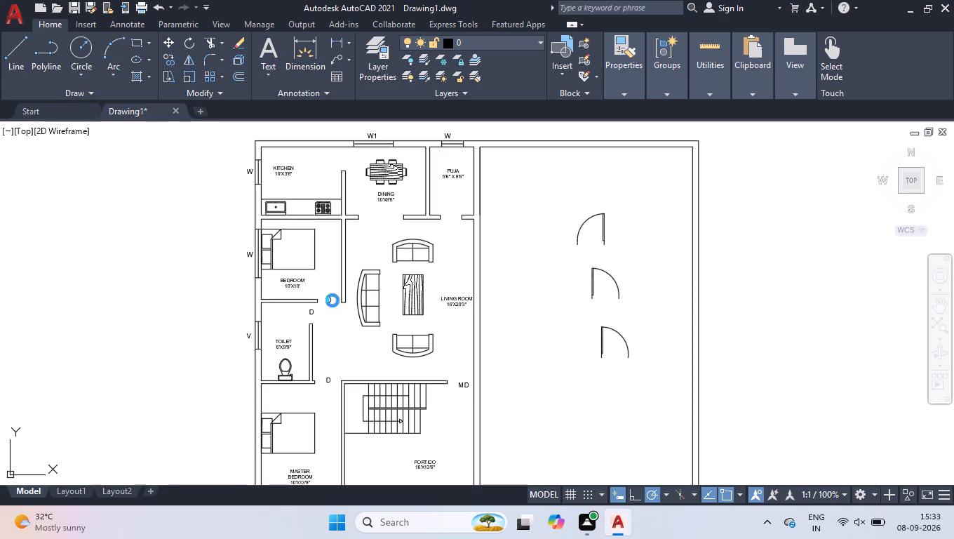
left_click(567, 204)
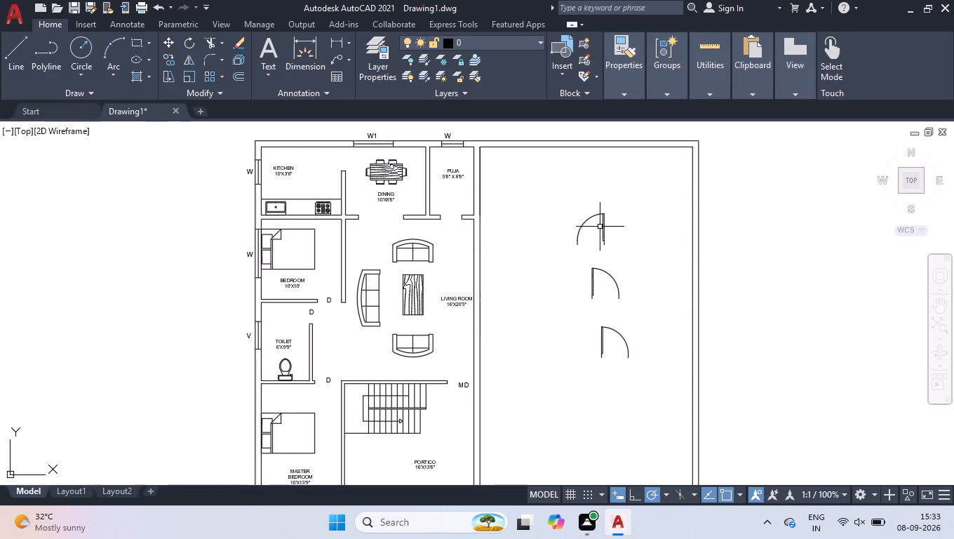
Move the flipped northernmost door by its hinge corner into the bedroom opening, onto the southwest corner of the wall end east of it.
left_click(605, 224)
type("MOV")
key("Return")
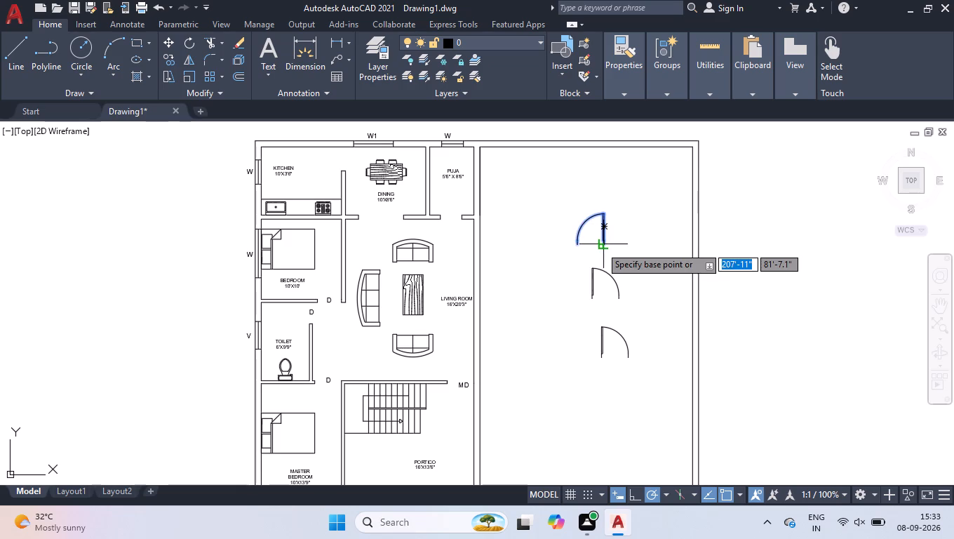
scroll(589, 243, "up", 4)
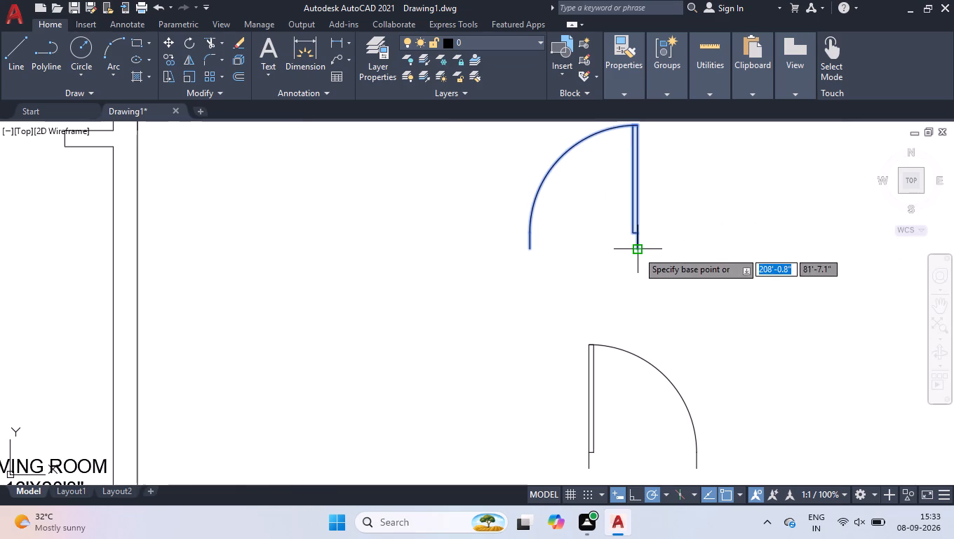
left_click(638, 251)
scroll(637, 251, "down", 4)
scroll(426, 294, "up", 3)
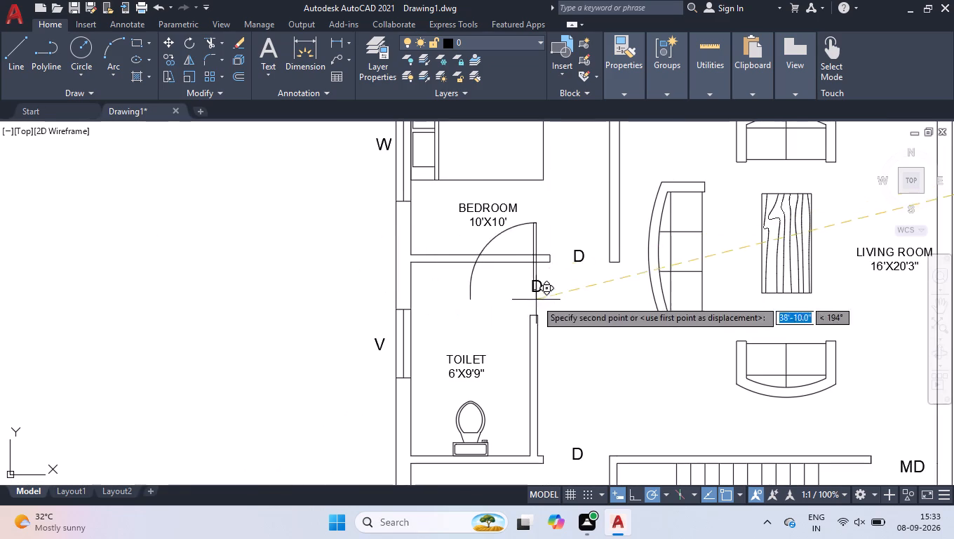
scroll(596, 272, "up", 4)
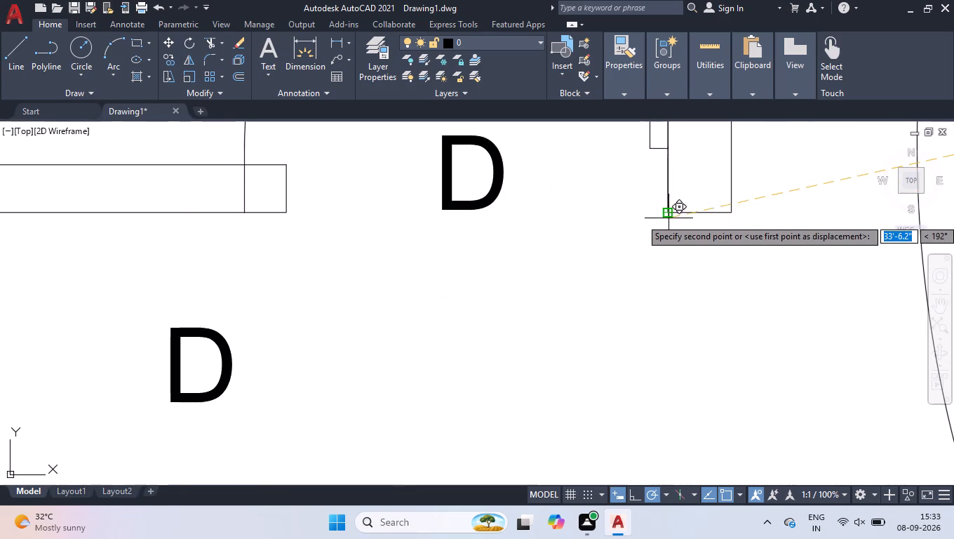
left_click(666, 215)
scroll(598, 254, "down", 2)
Stretch the bedroom door's width so its free edge meets the east end of the bedroom's south wall.
scroll(485, 189, "up", 2)
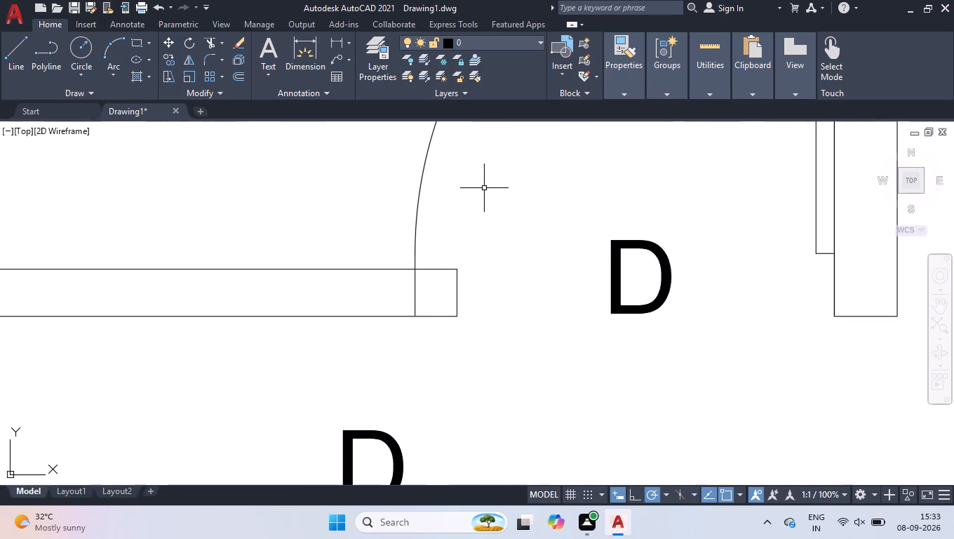
left_click(480, 187)
left_click(410, 206)
scroll(417, 248, "up", 3)
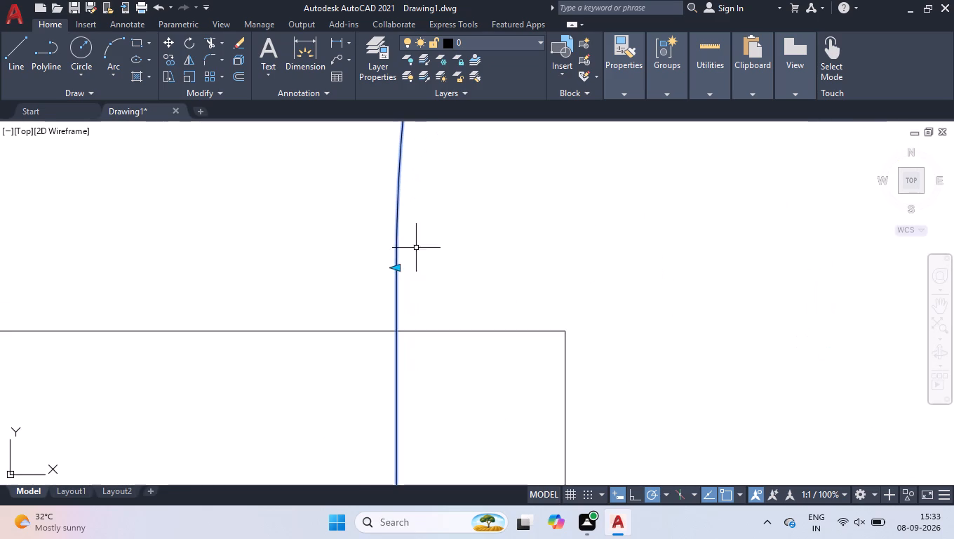
left_click(394, 267)
left_click(527, 267)
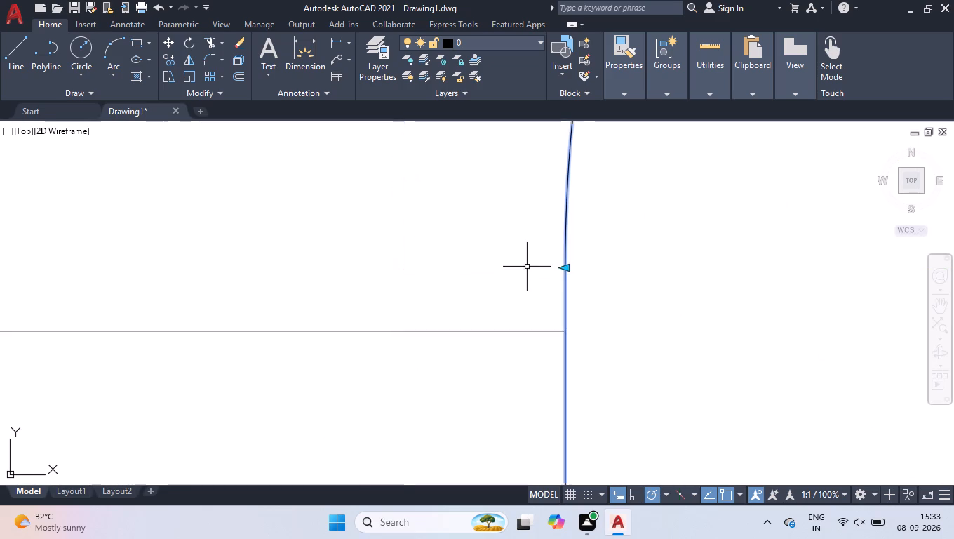
right_click(466, 233)
left_click(509, 402)
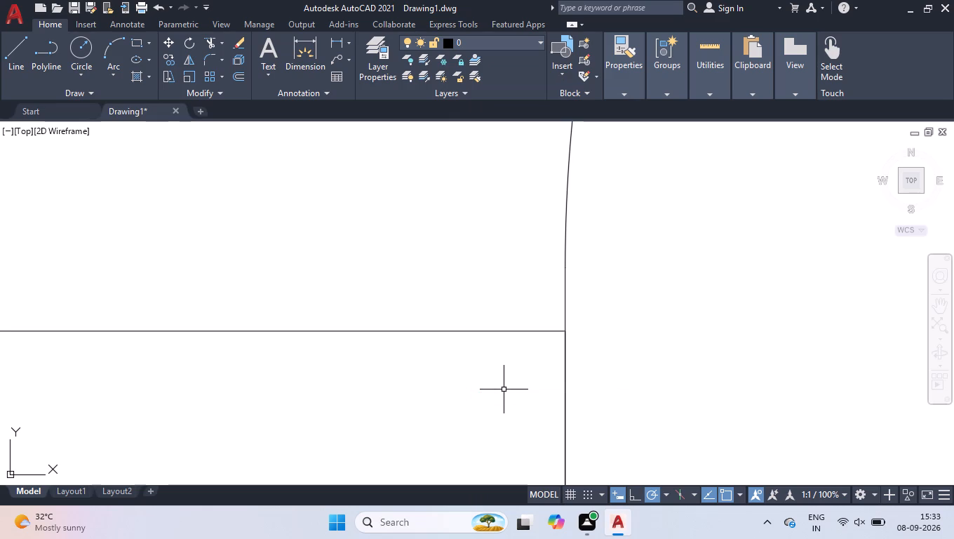
Mirror the bedroom door southward about a horizontal line through the midpoint of the toilet's east wall, keeping the original.
scroll(412, 312, "down", 2)
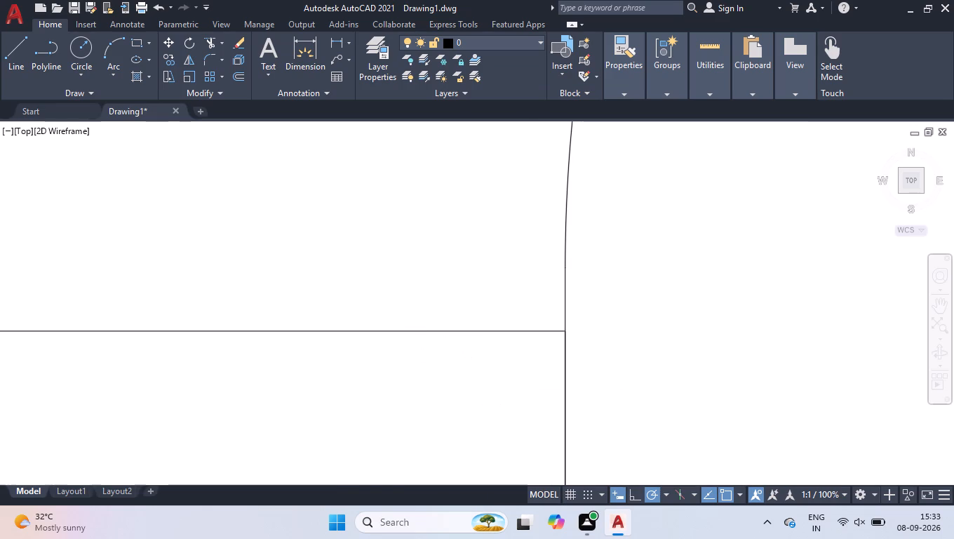
scroll(412, 312, "down", 4)
scroll(525, 277, "down", 3)
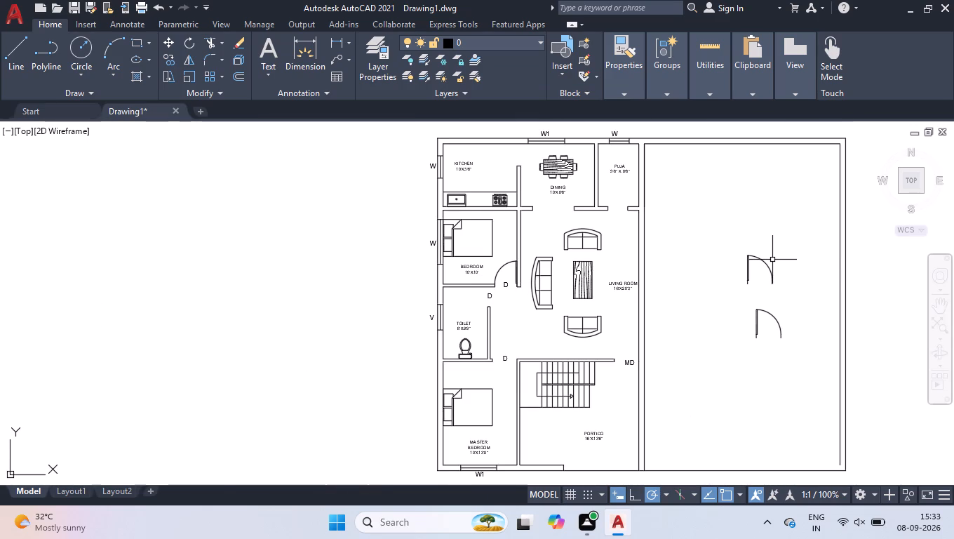
left_click(502, 268)
scroll(506, 278, "up", 4)
type("MI")
key("Return")
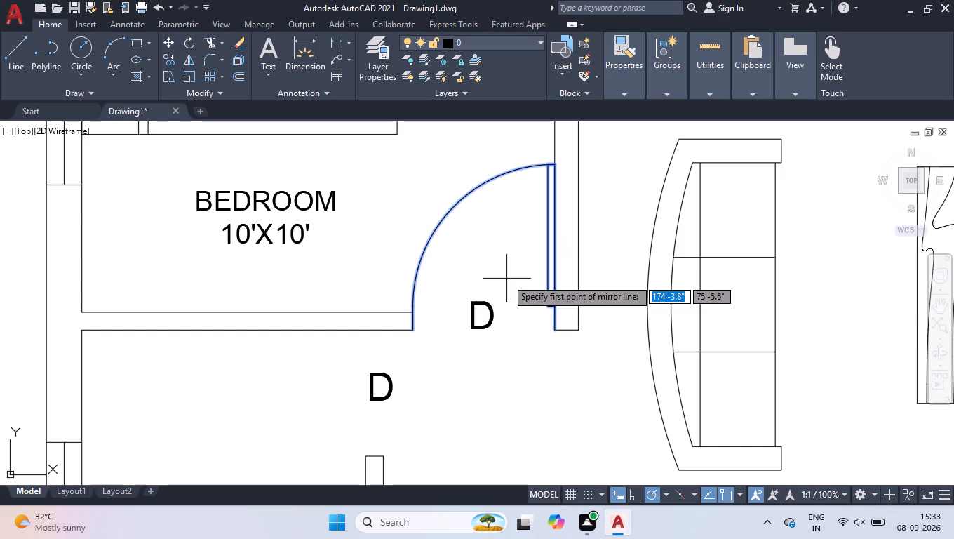
scroll(516, 232, "down", 4)
scroll(488, 310, "up", 3)
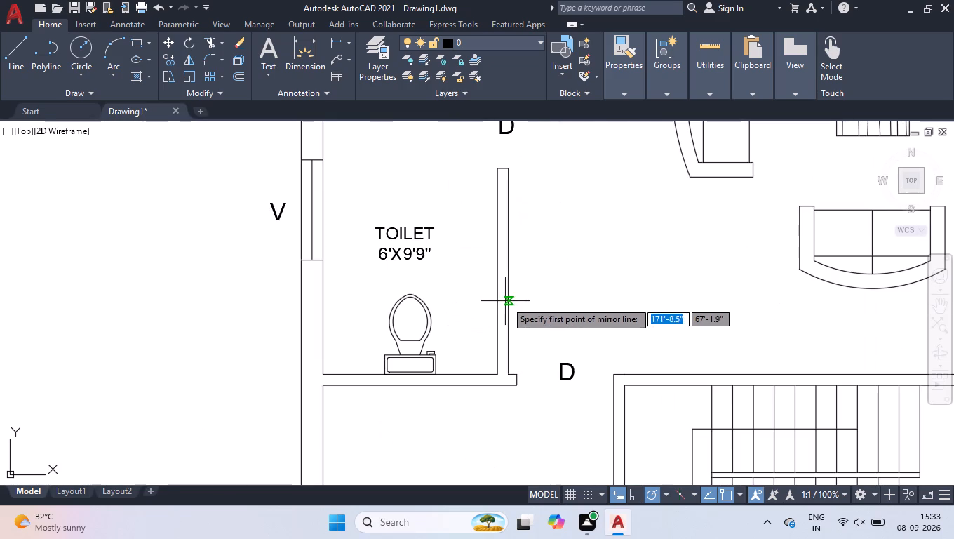
left_click(509, 274)
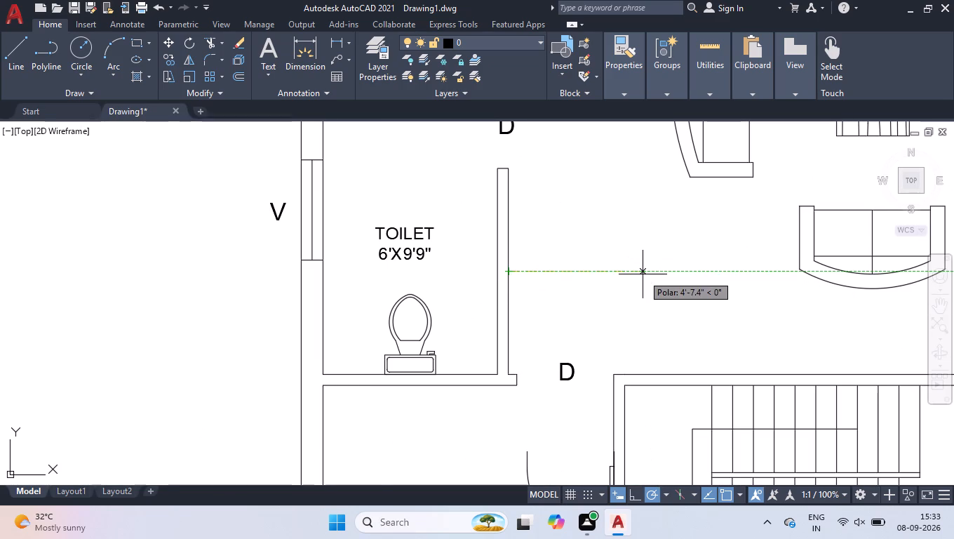
left_click(643, 274)
left_click_drag(664, 323, 643, 274)
Move the mirrored door by its hinge corner to the northwest corner of the staircase wall at the master bedroom opening.
scroll(620, 267, "down", 2)
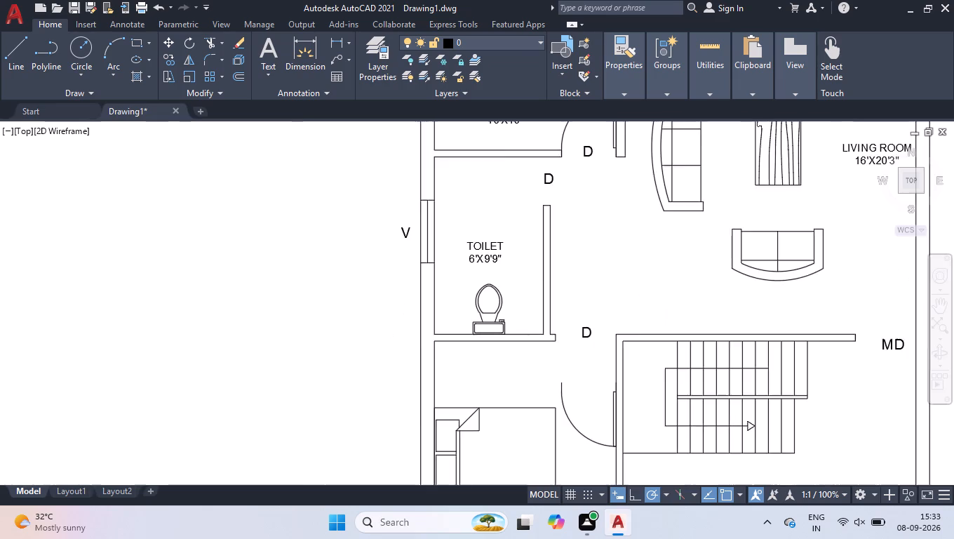
scroll(607, 358, "up", 4)
left_click_drag(604, 361, 600, 367)
left_click(474, 442)
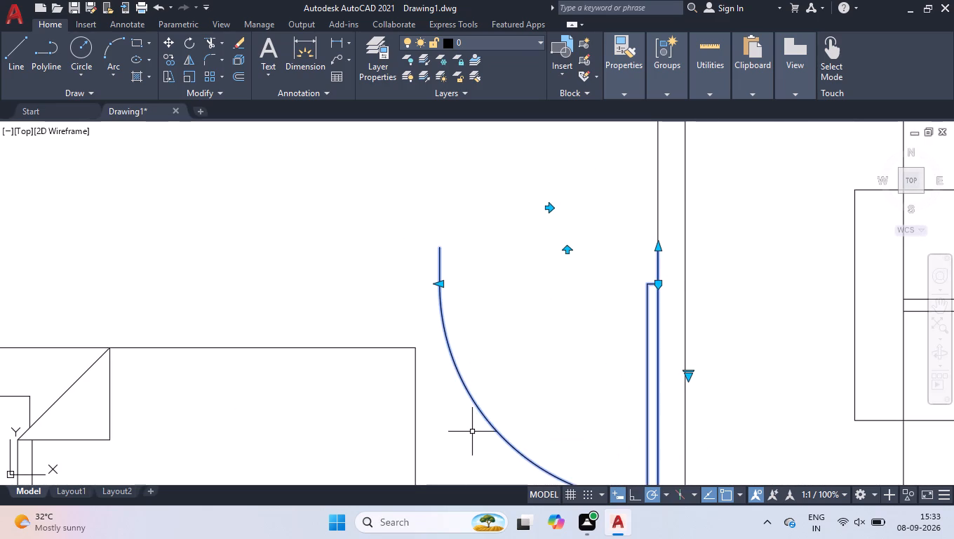
key("m")
key("Return")
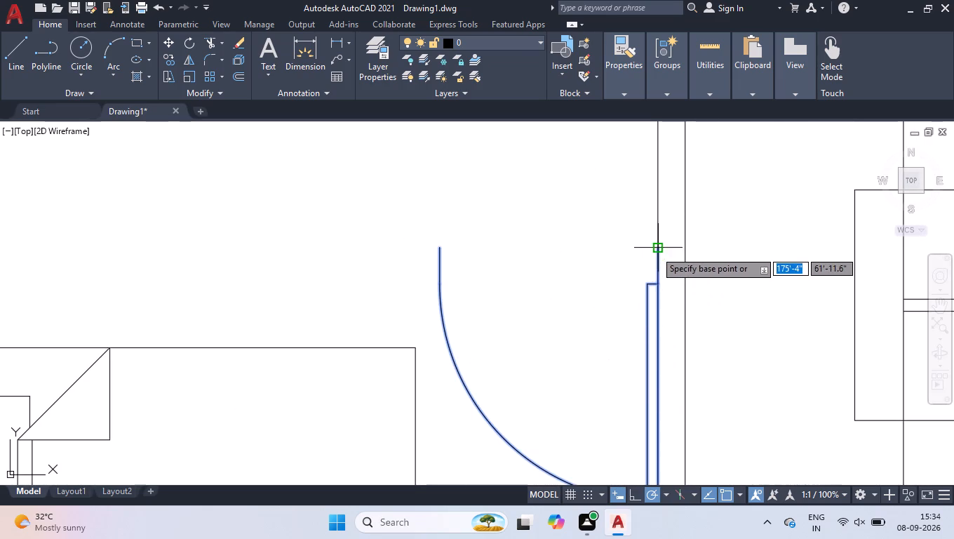
left_click(655, 249)
scroll(655, 246, "down", 3)
scroll(658, 183, "up", 3)
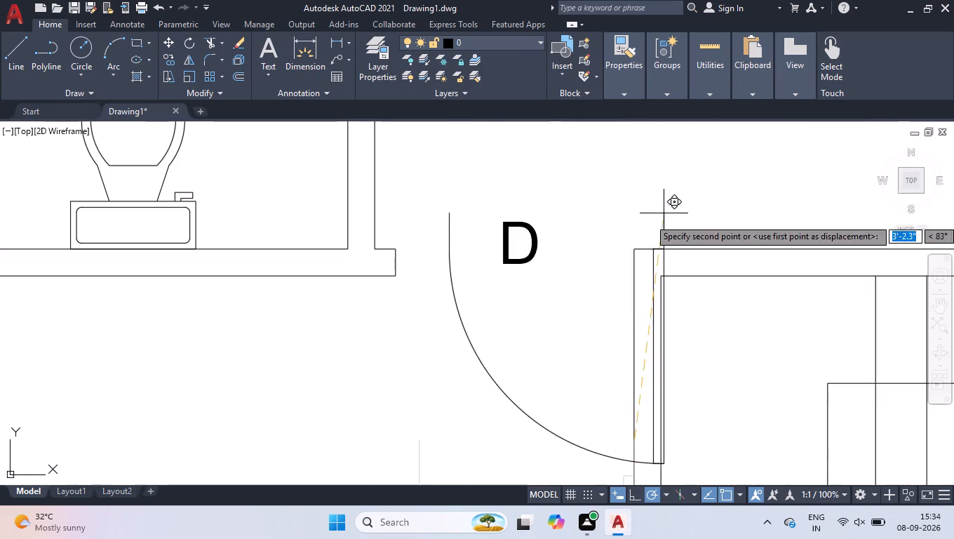
left_click(632, 248)
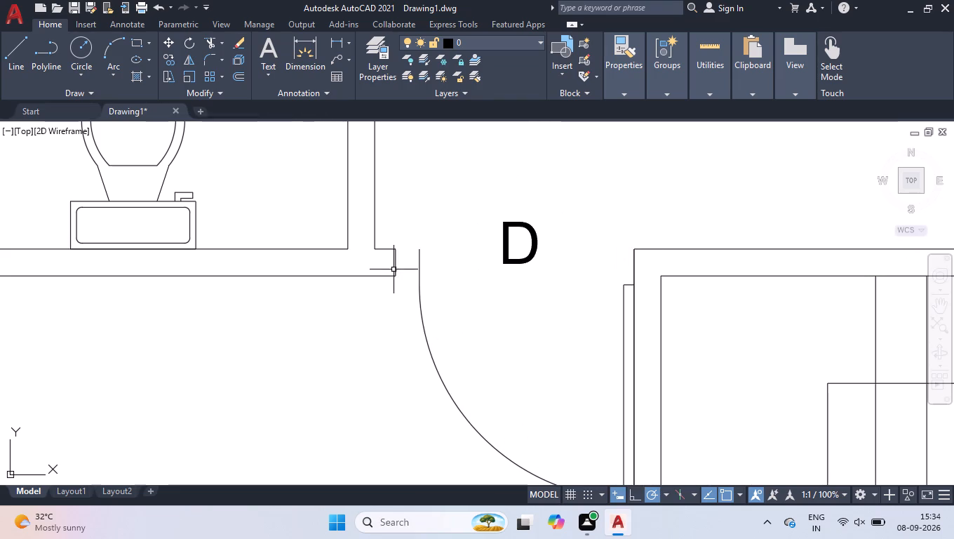
Stretch the master bedroom door's width so its free edge meets the end of the wall stub below the toilet.
left_click(419, 263)
scroll(419, 262, "up", 3)
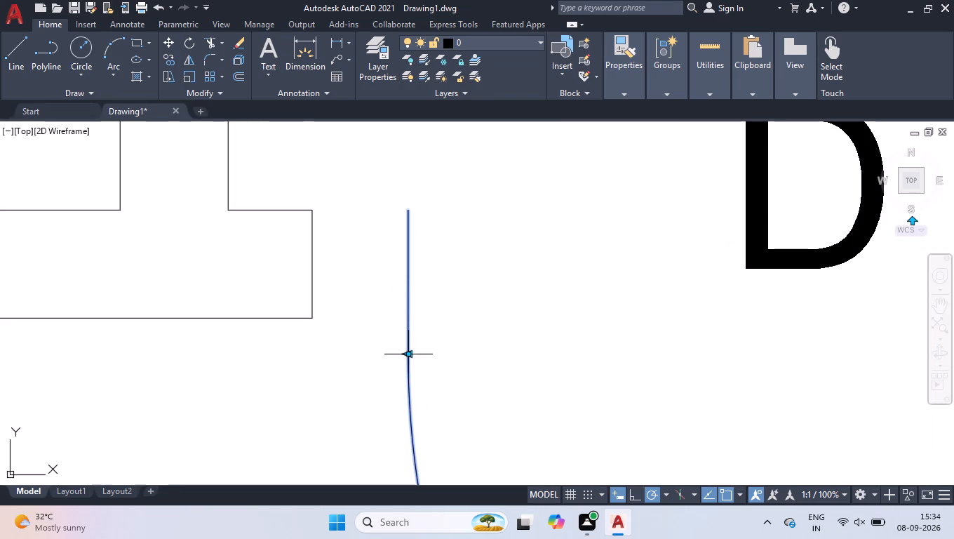
left_click(409, 354)
left_click(355, 358)
right_click(350, 347)
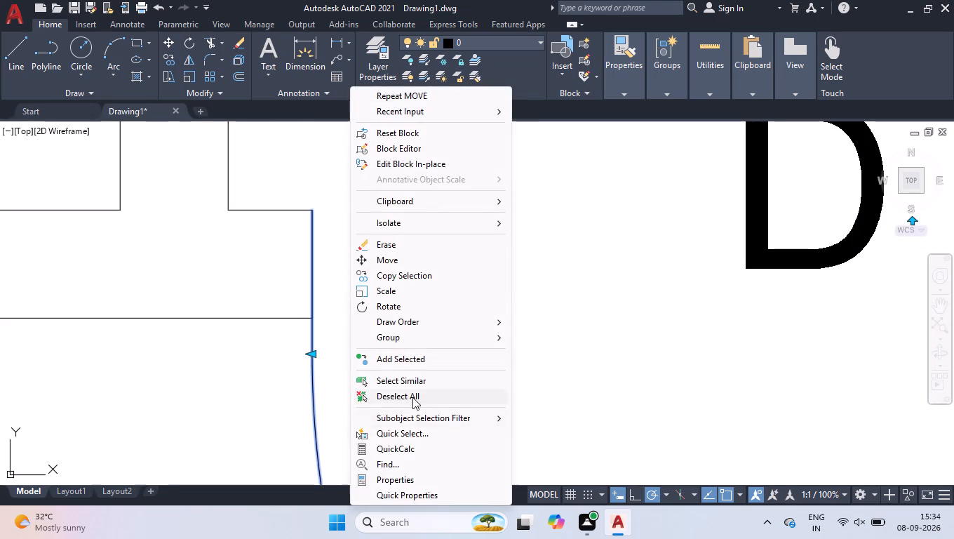
left_click(412, 397)
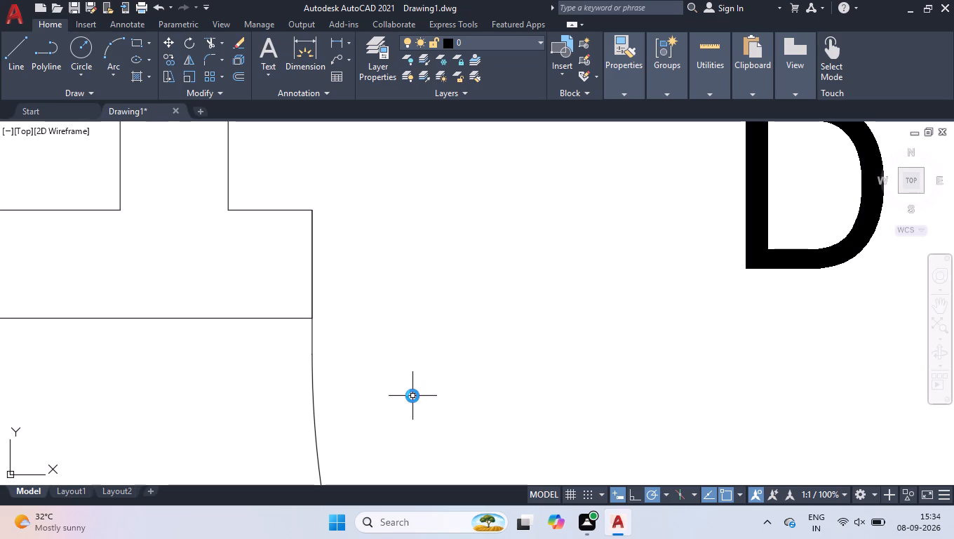
Rotate the northern one of the two remaining loose doors 90° about its hinge corner with Ortho on.
scroll(381, 309, "down", 6)
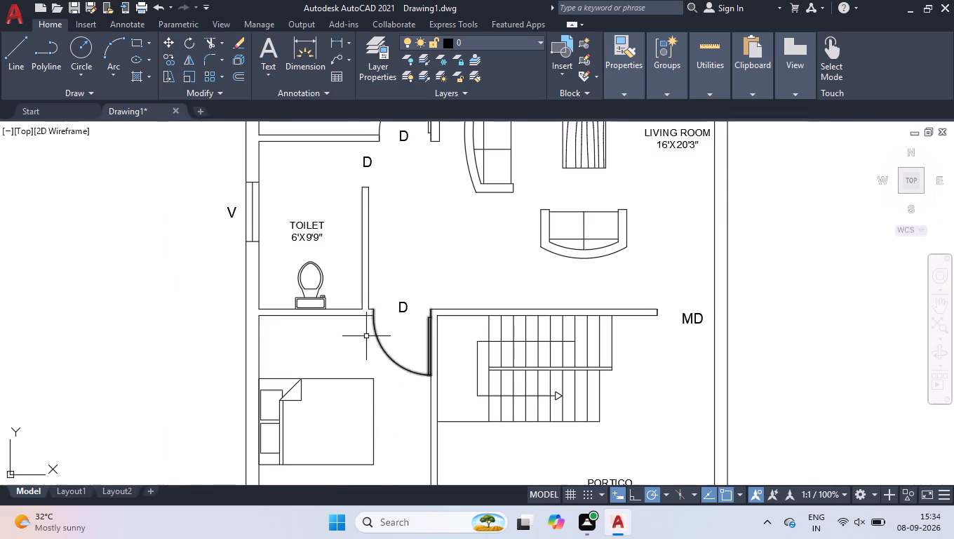
scroll(411, 305, "down", 1)
left_click_drag(798, 159, 792, 164)
left_click(735, 198)
type("RO")
key("Return")
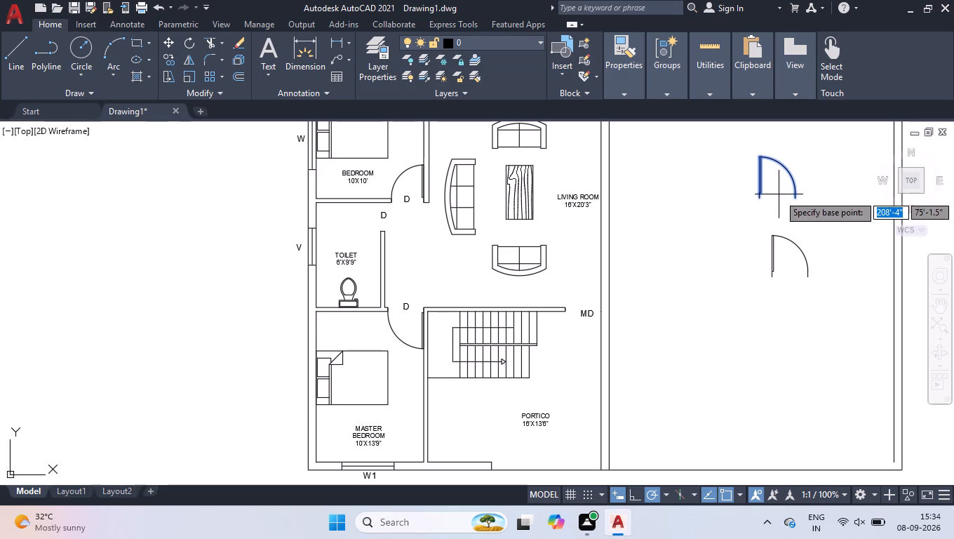
scroll(763, 199, "up", 3)
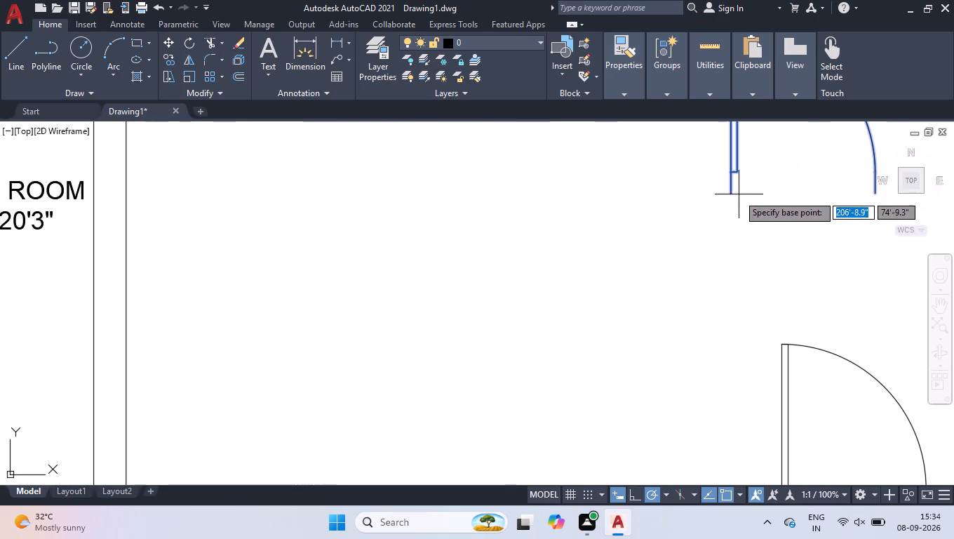
left_click(727, 197)
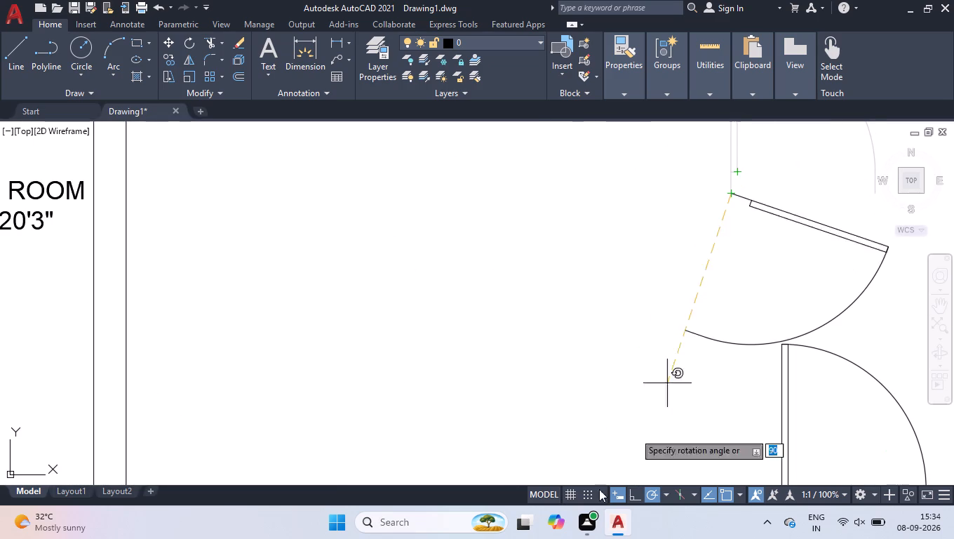
left_click(637, 497)
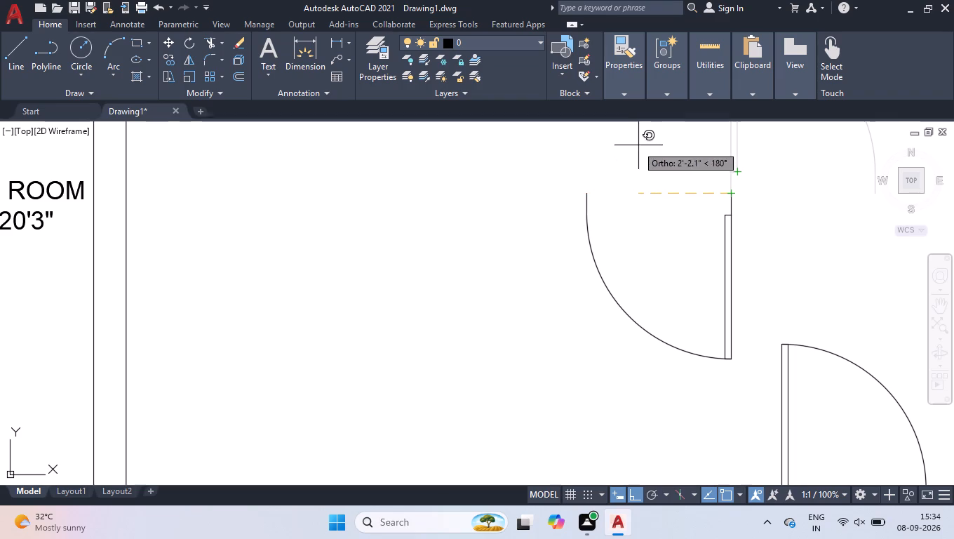
left_click(714, 149)
Flip the rotated door vertically so its leaf is on the north side and it swings south.
left_click(704, 175)
left_click(677, 215)
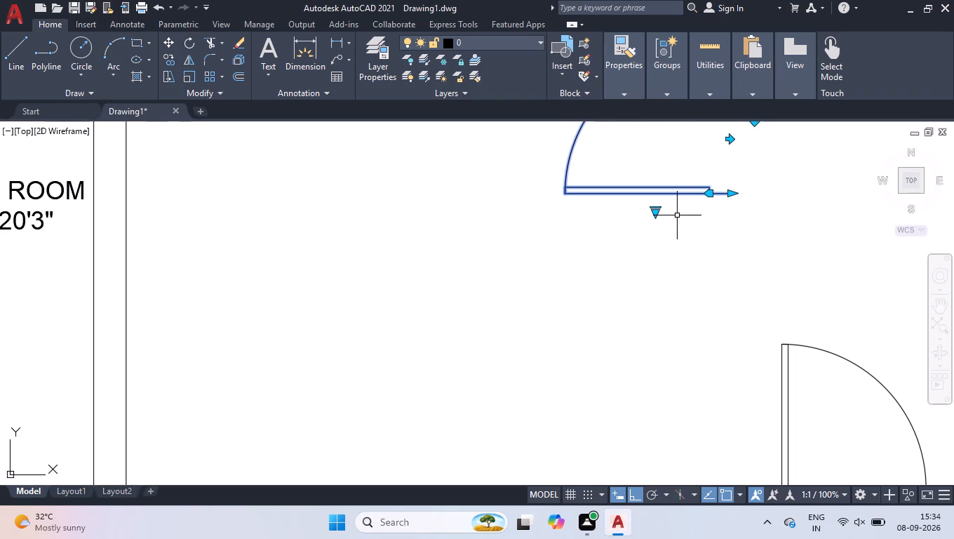
scroll(676, 217, "down", 3)
scroll(676, 187, "up", 3)
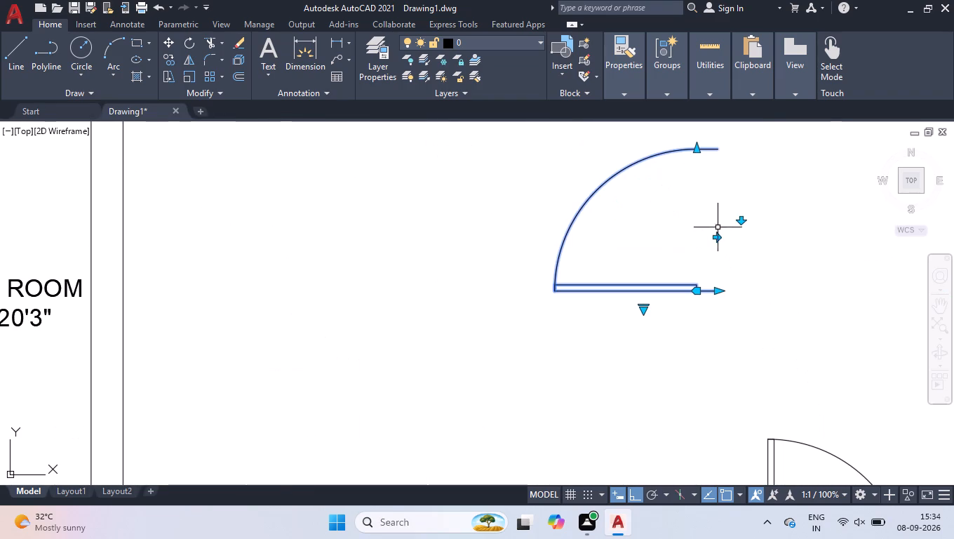
left_click(739, 222)
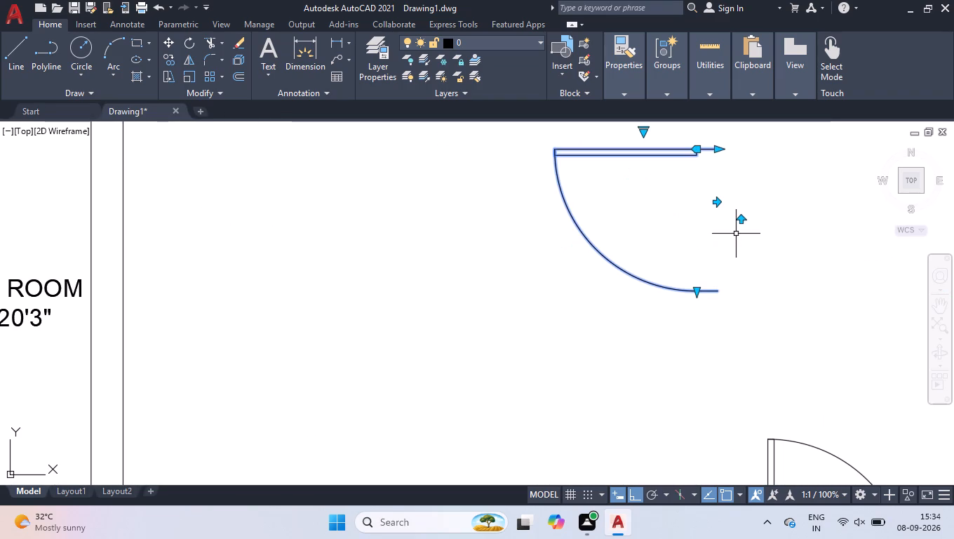
Move the flipped door by its hinge-side frame corner to the southeast corner of the wall between bedroom and toilet.
key("m")
key("Return")
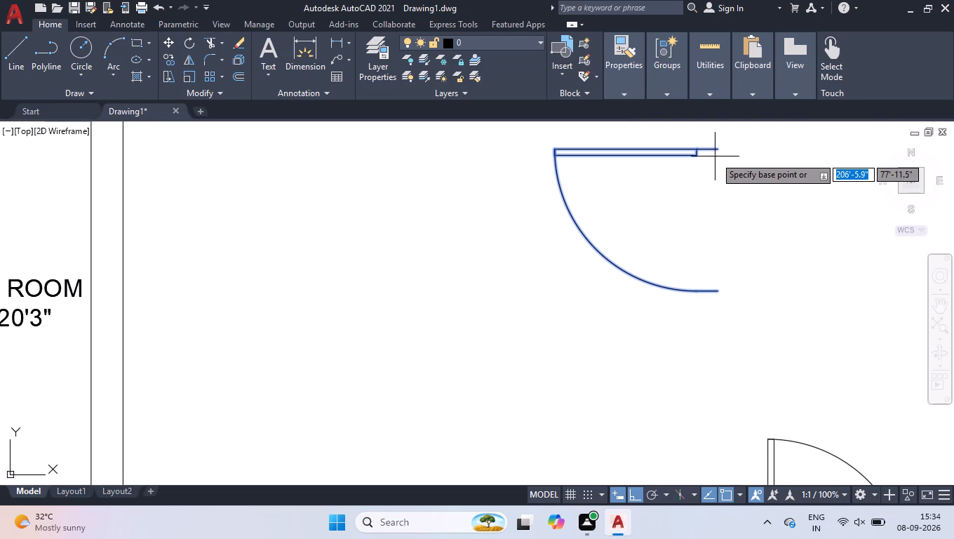
left_click(715, 151)
scroll(736, 183, "down", 3)
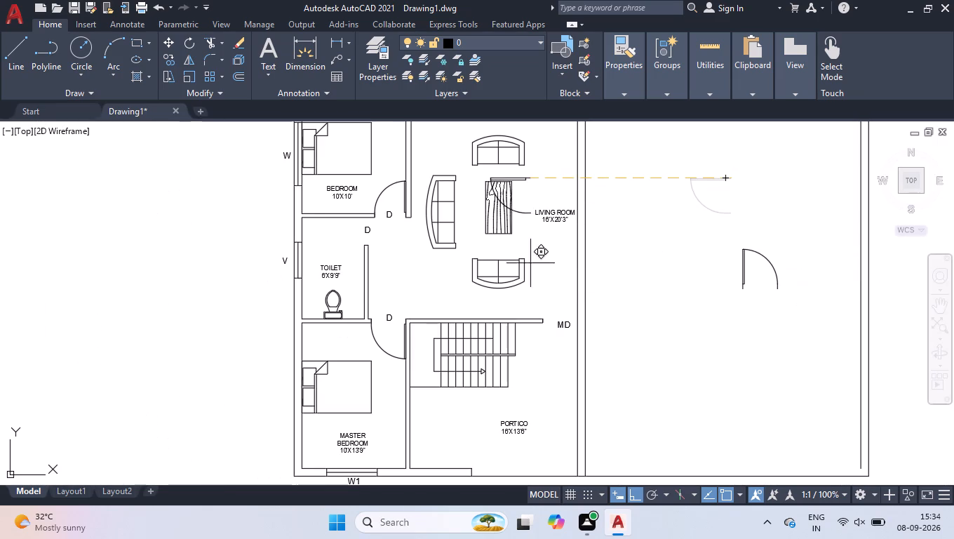
scroll(327, 238, "up", 3)
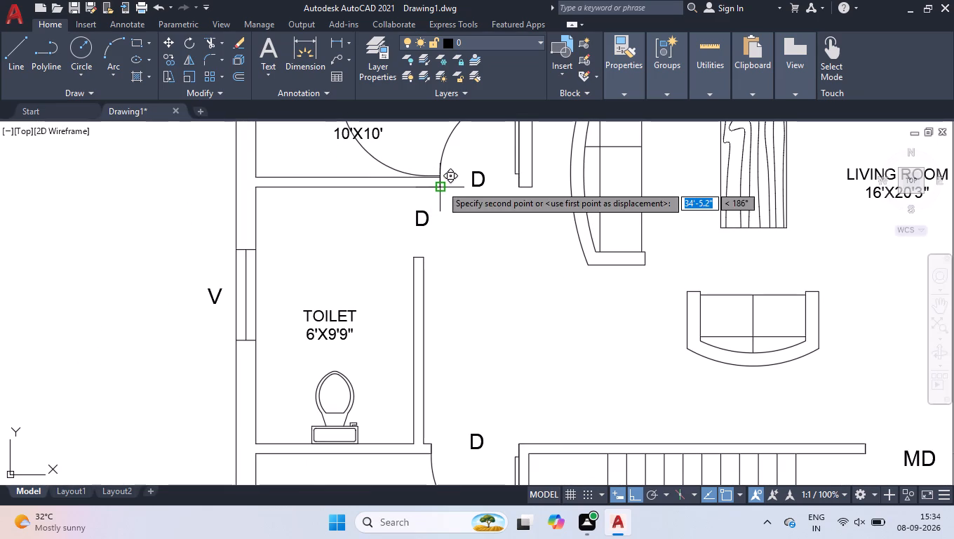
scroll(441, 185, "up", 2)
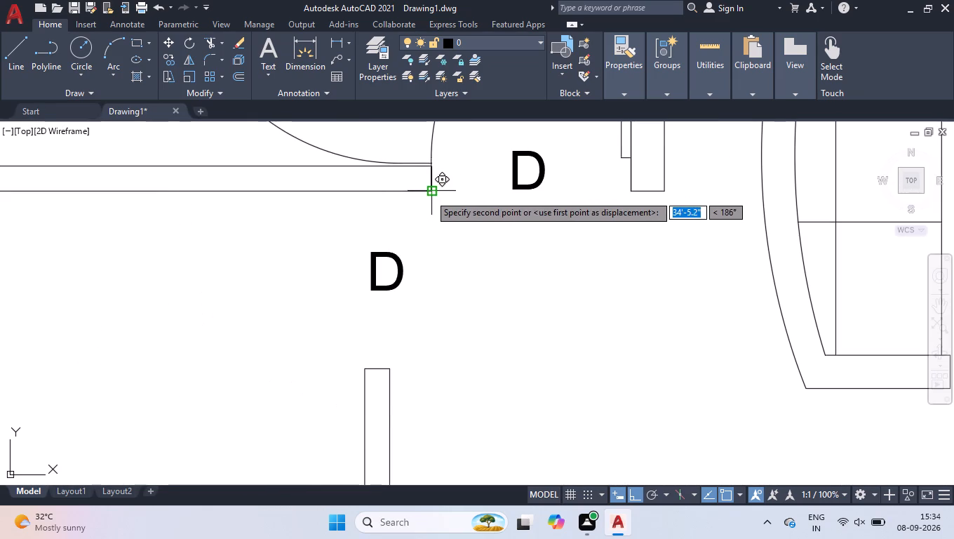
left_click(429, 194)
Stretch the toilet door's width so its free edge lines up with the north end of the toilet's east wall.
left_click(412, 413)
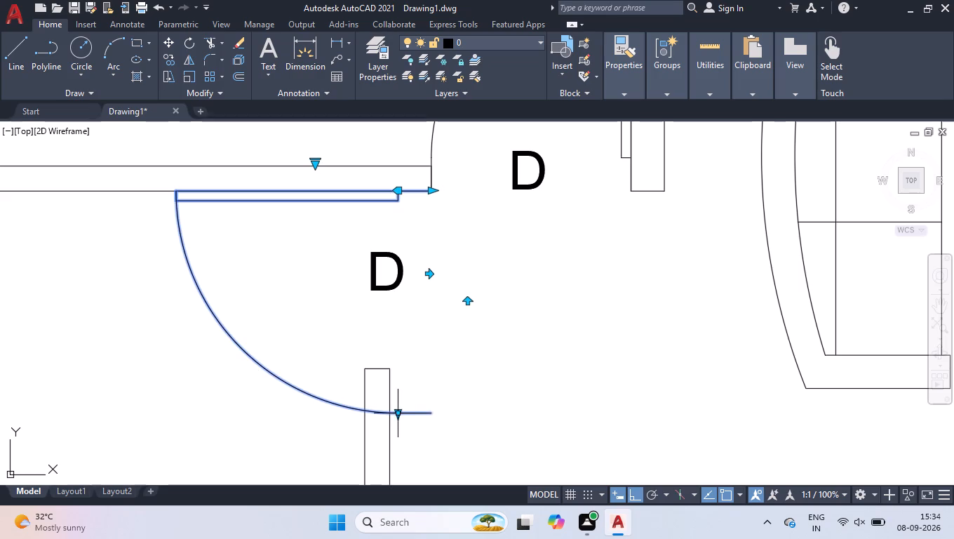
left_click(396, 413)
left_click(391, 371)
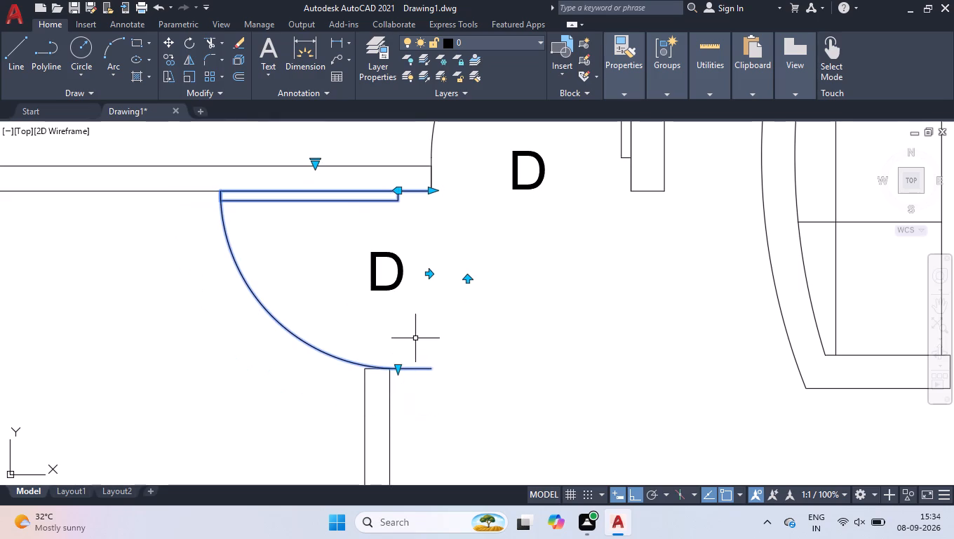
scroll(415, 338, "down", 1)
scroll(414, 349, "up", 1)
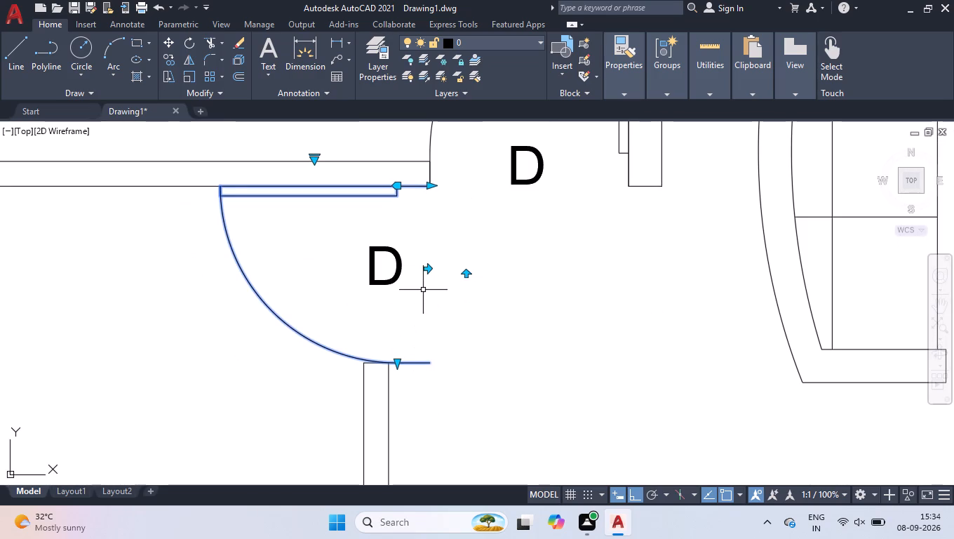
Move the toilet door by its free-side frame corner onto the northeast corner of the toilet's east wall.
type("MO")
key("v")
key("Return")
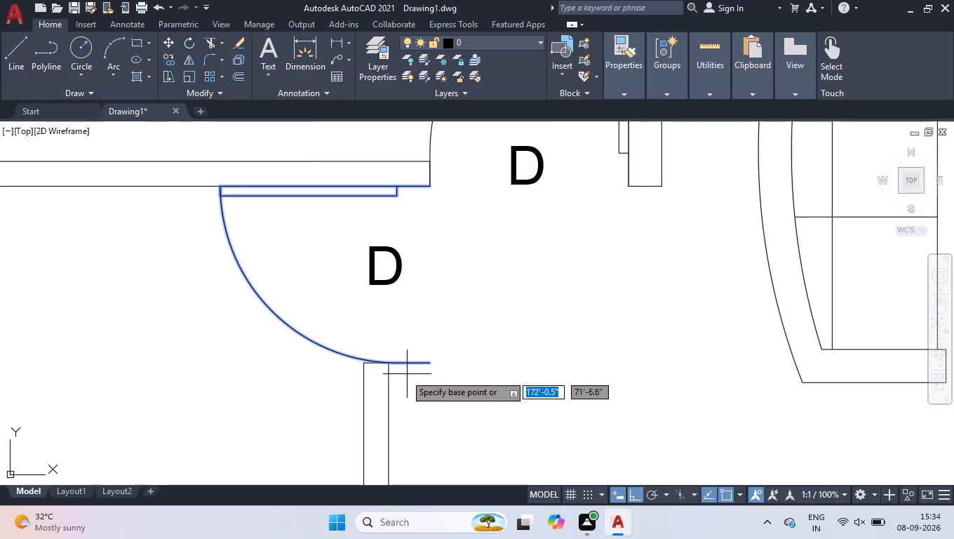
scroll(390, 374, "up", 2)
left_click(487, 348)
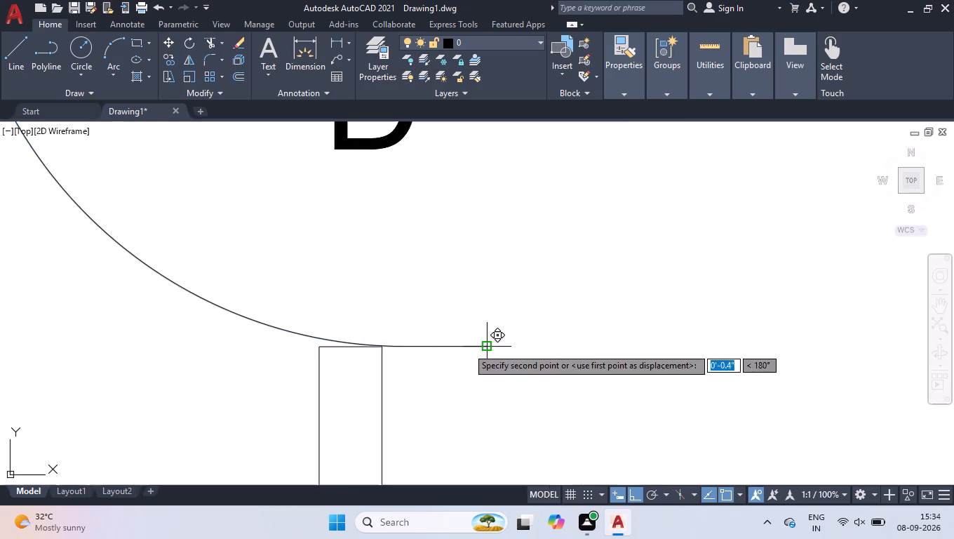
left_click(378, 349)
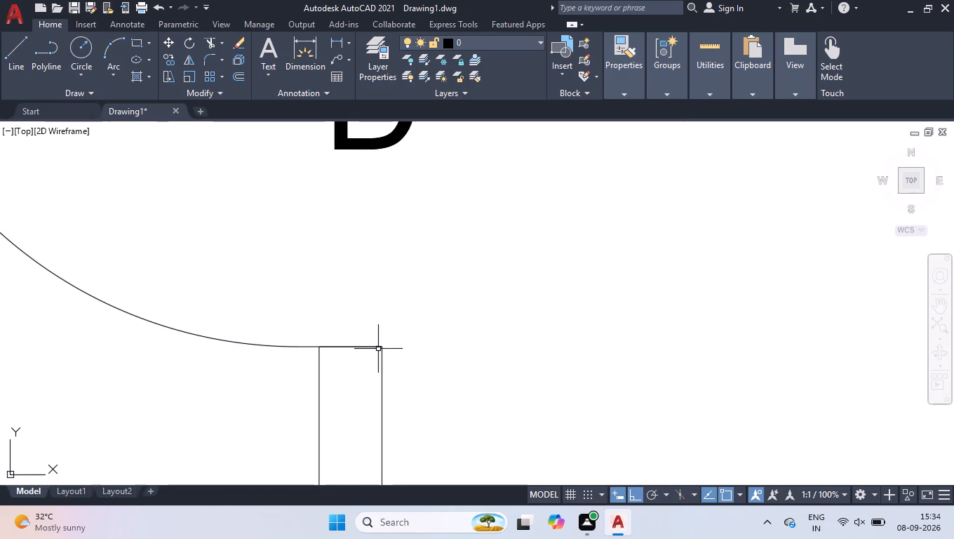
scroll(419, 366, "down", 3)
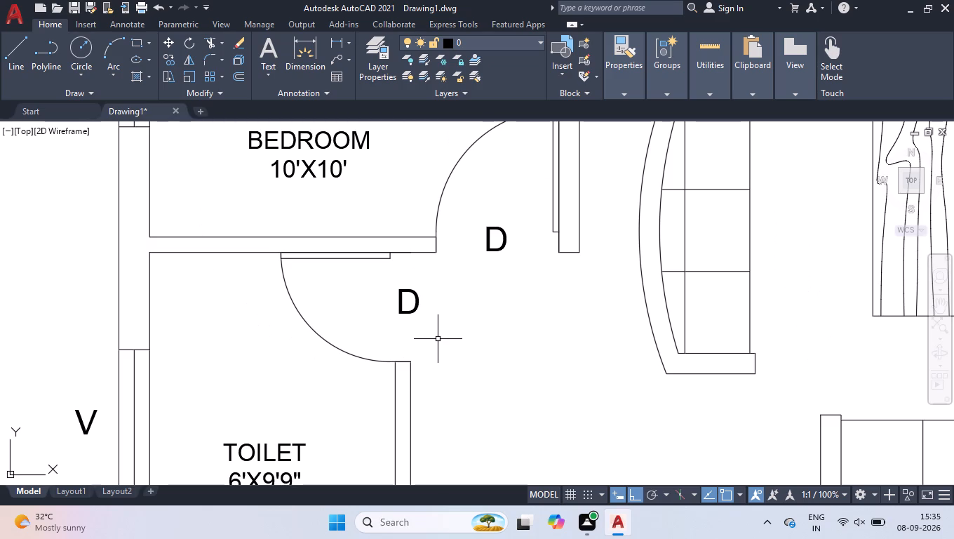
Flip the last loose door horizontally so its leaf is on the east side.
scroll(377, 315, "down", 3)
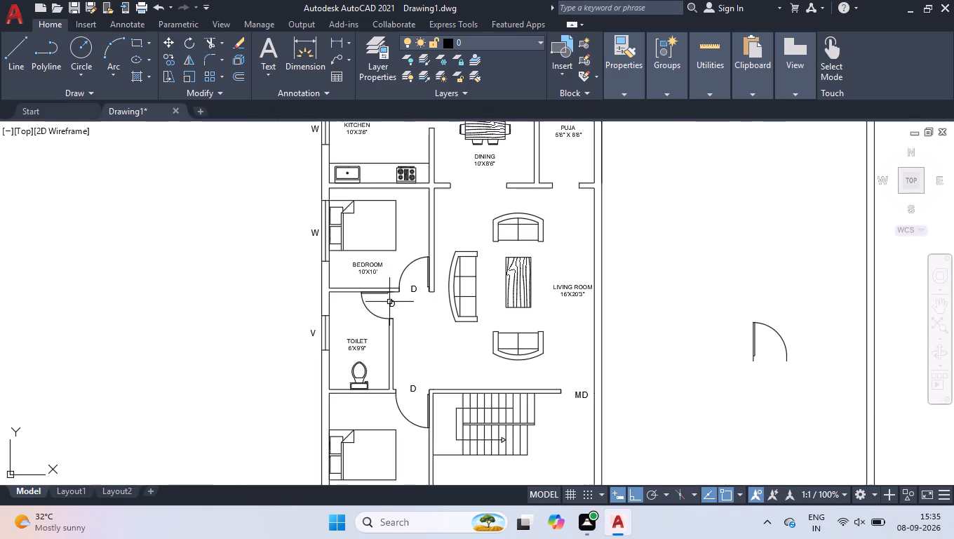
scroll(402, 283, "down", 1)
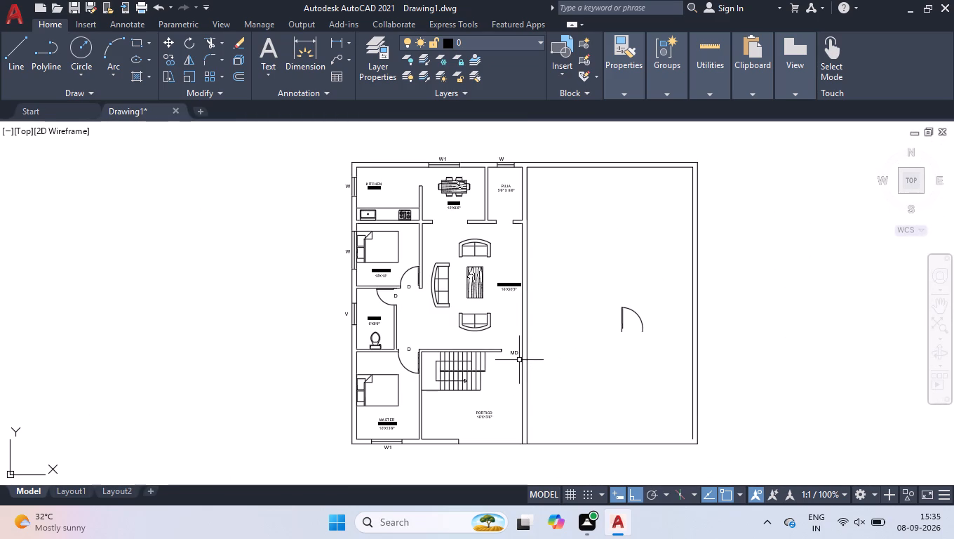
scroll(519, 360, "up", 2)
left_click_drag(825, 222, 811, 241)
left_click(751, 279)
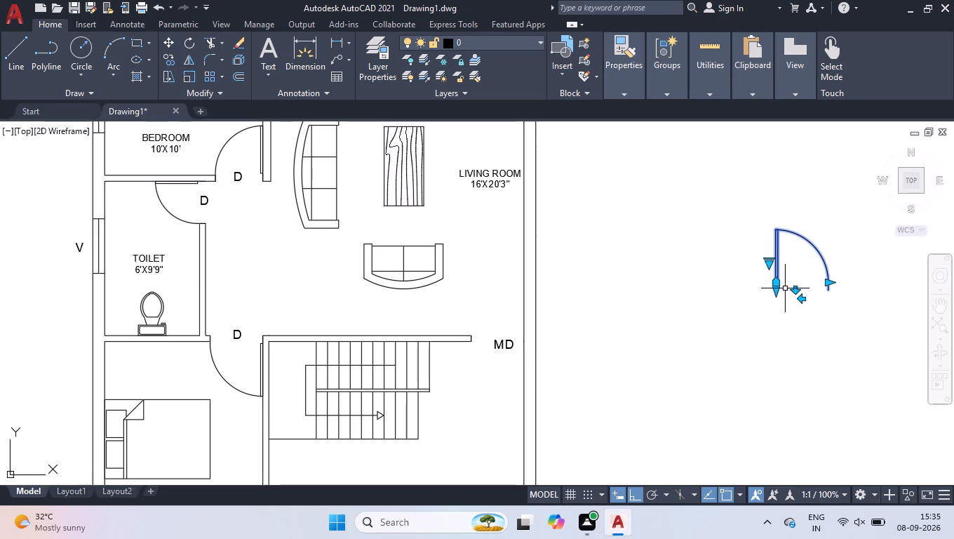
left_click(801, 300)
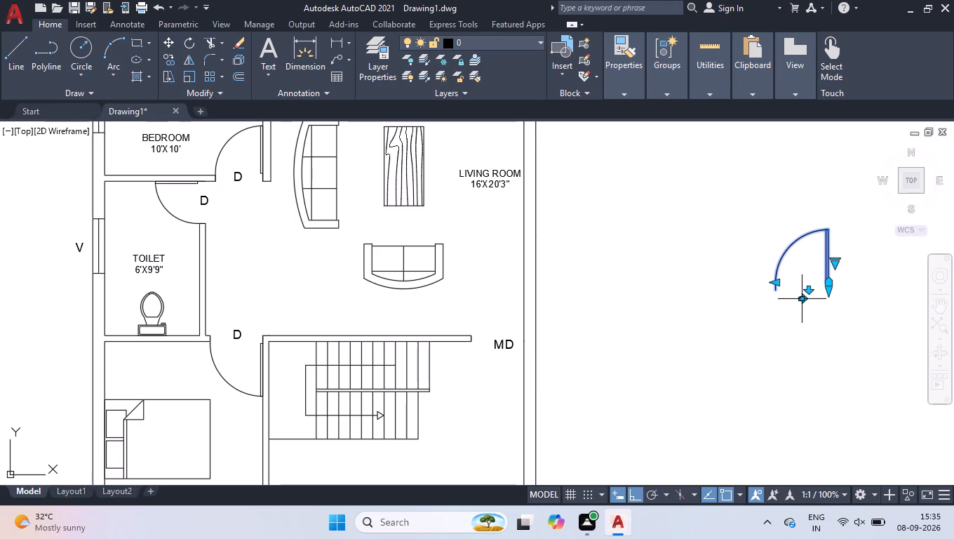
Move the flipped door by its southwest frame corner to the southeast corner of the staircase wall at the MD opening.
type("MOV")
key("Return")
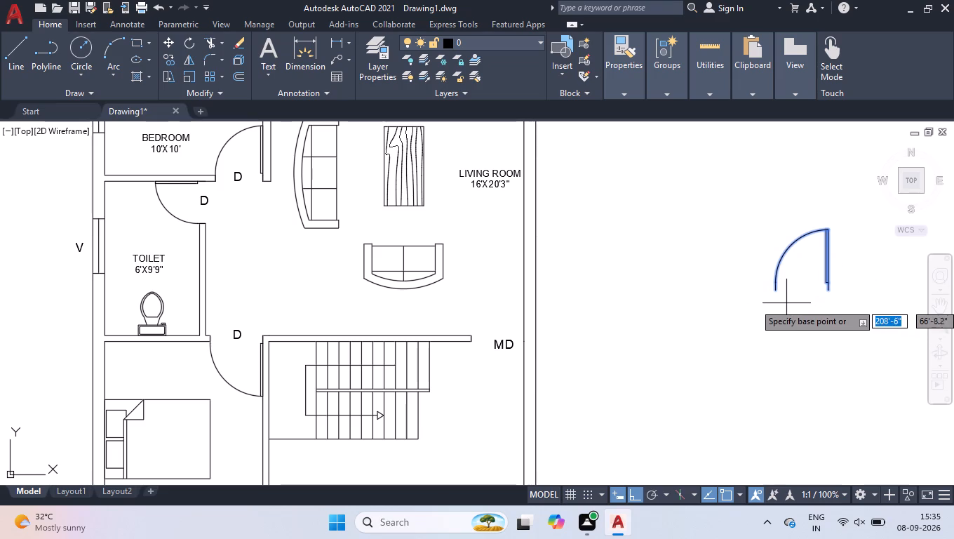
left_click(779, 293)
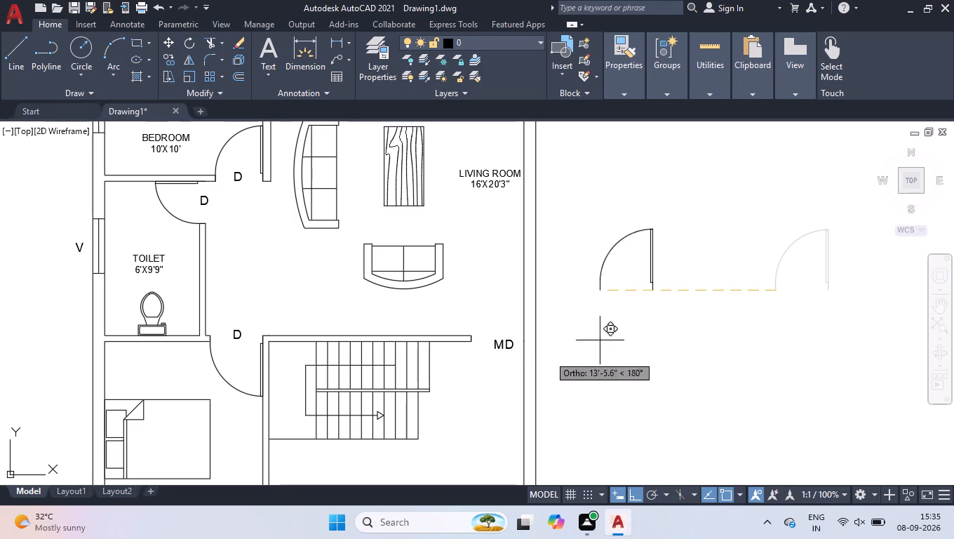
scroll(466, 352, "up", 3)
left_click(476, 315)
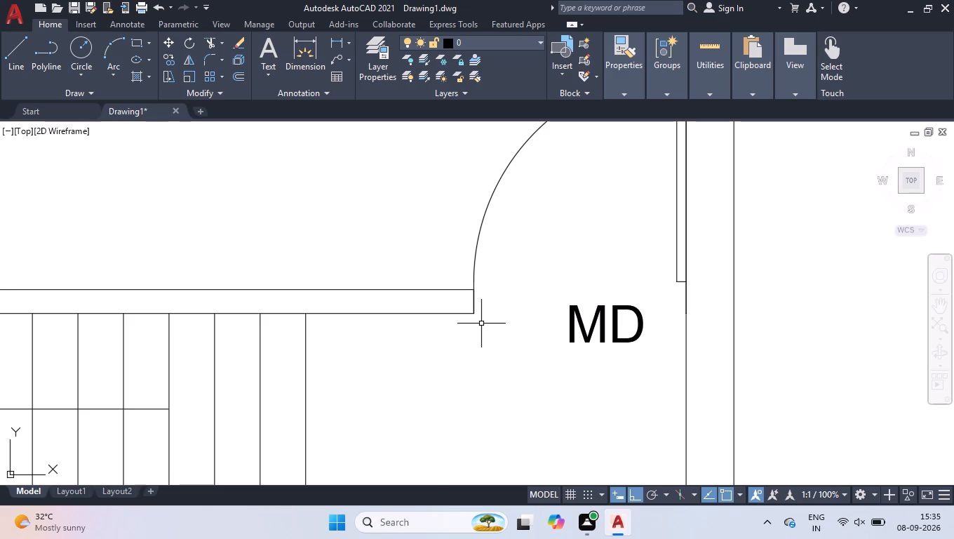
Delete the inner north, west and east wall lines of the empty eastern half of the plan.
scroll(488, 345, "down", 2)
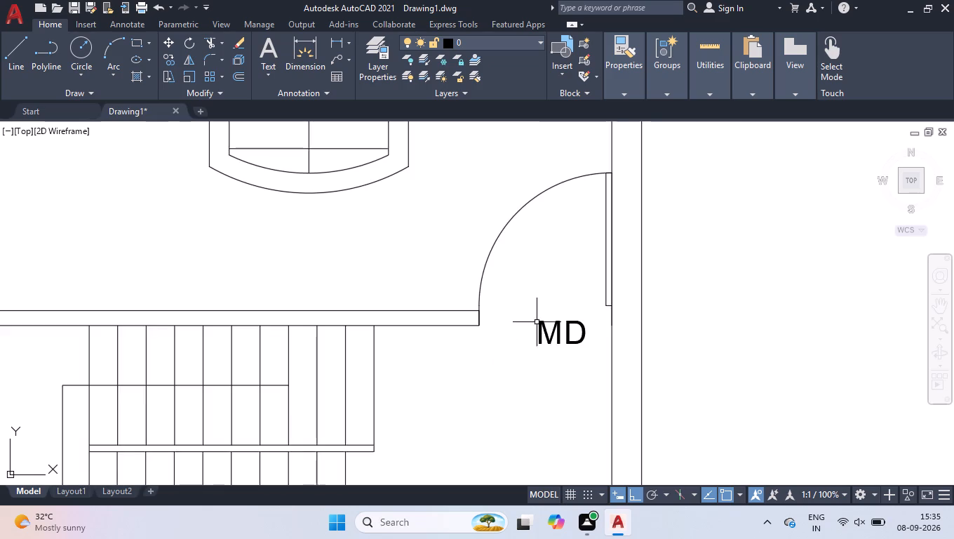
scroll(546, 354, "down", 4)
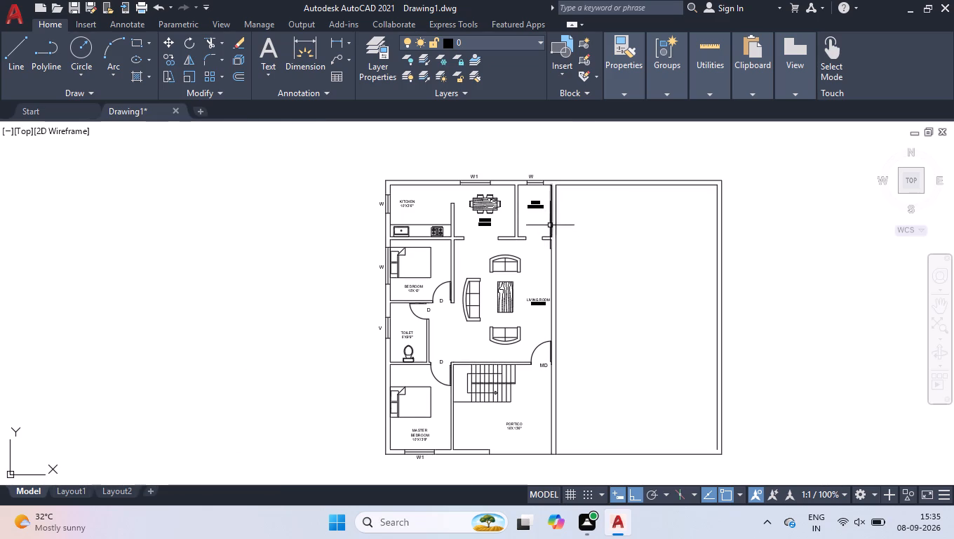
scroll(530, 211, "up", 1)
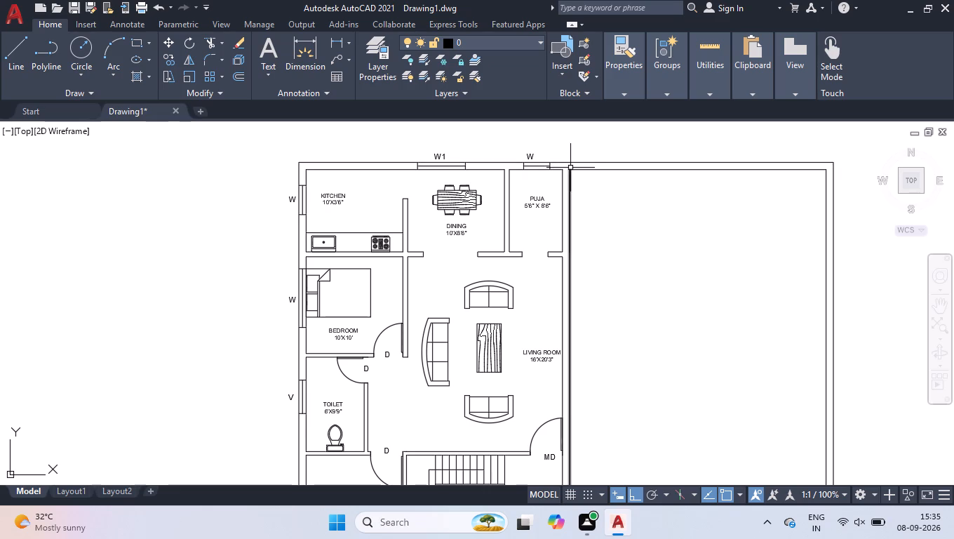
scroll(580, 169, "down", 2)
scroll(582, 174, "up", 2)
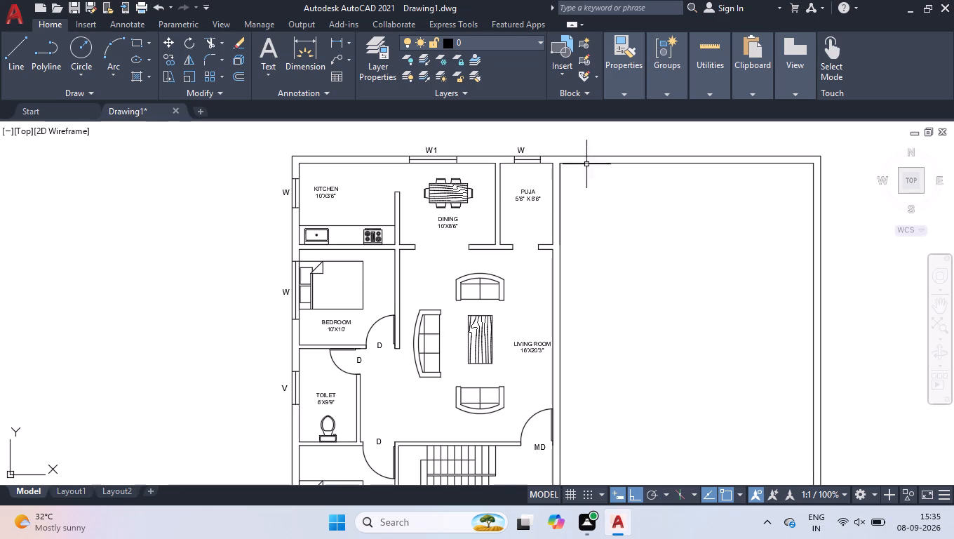
left_click(587, 159)
left_click(558, 210)
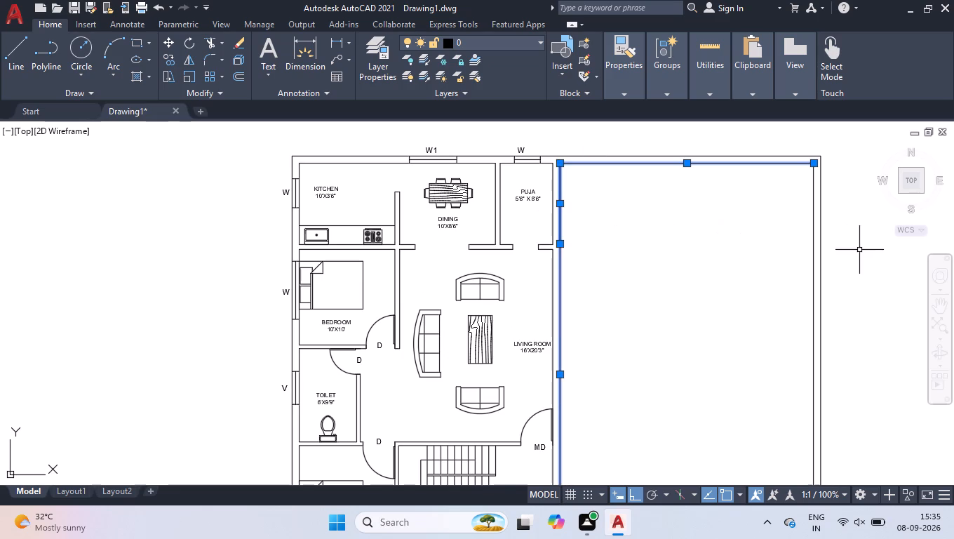
left_click(814, 261)
key("Delete")
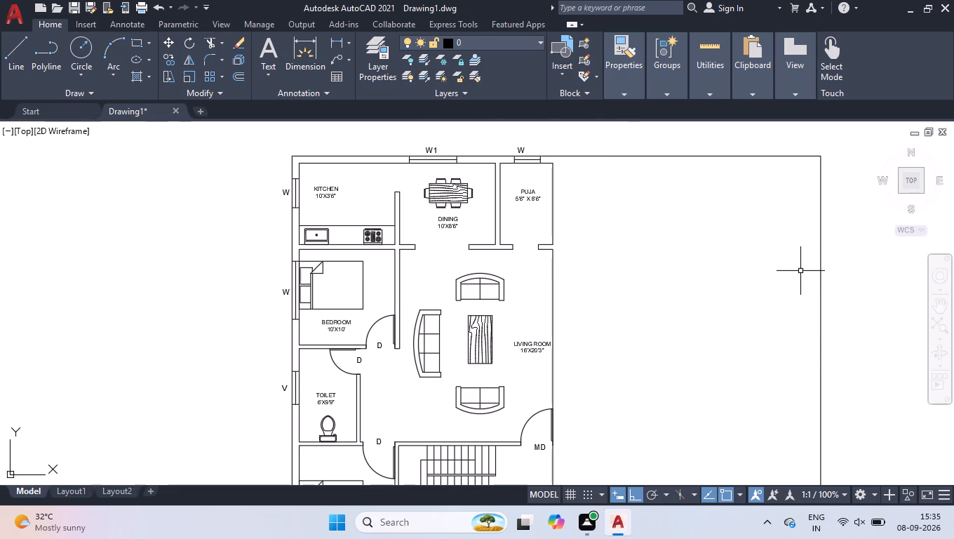
Mirror the whole furnished western unit about a vertical line through the midpoint of the outer north wall, keeping the source objects.
left_click(272, 142)
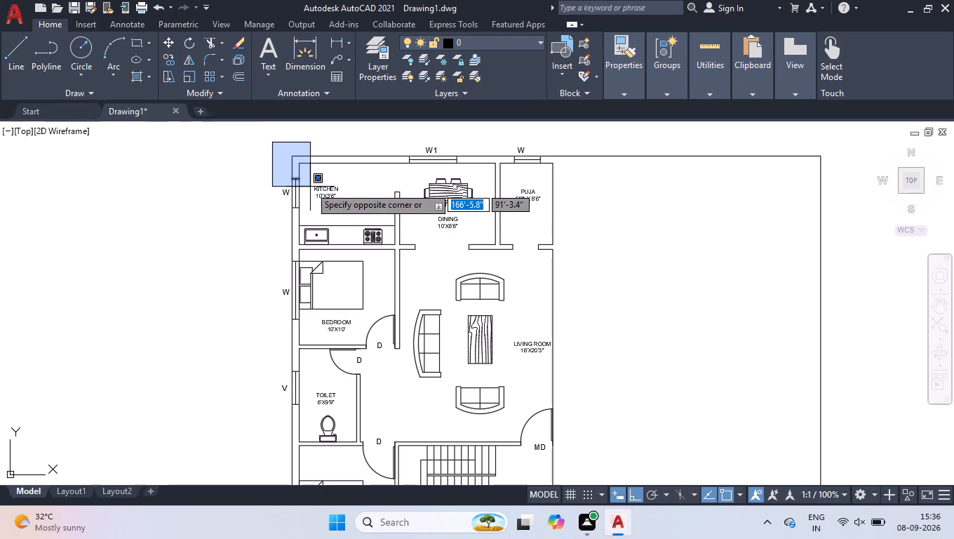
scroll(310, 187, "down", 3)
left_click(381, 305)
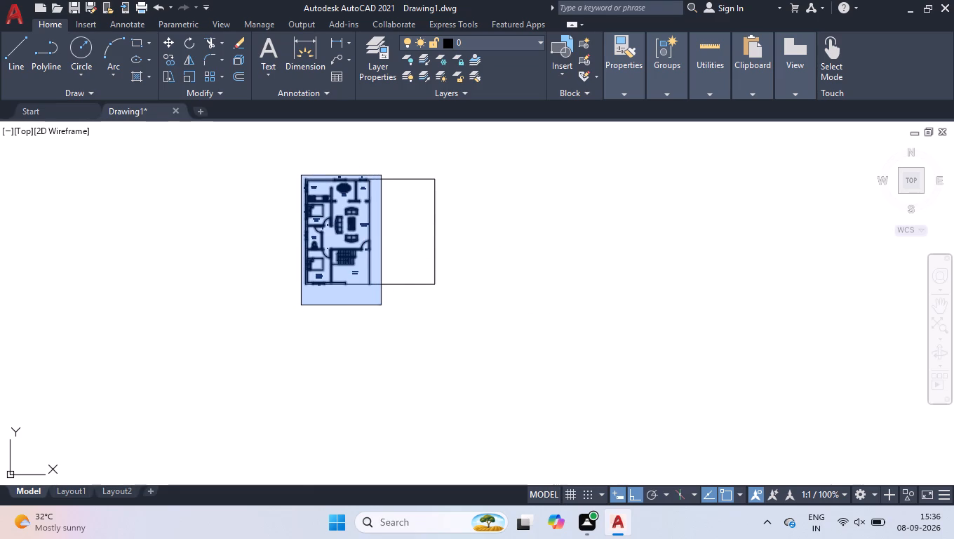
scroll(377, 298, "up", 1)
type("MI")
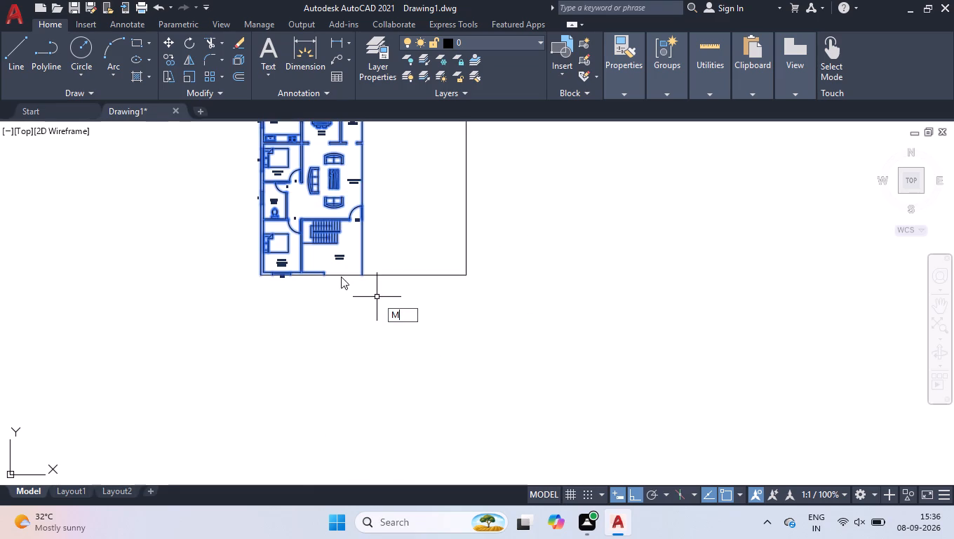
key("Return")
scroll(363, 299, "down", 1)
scroll(350, 166, "up", 3)
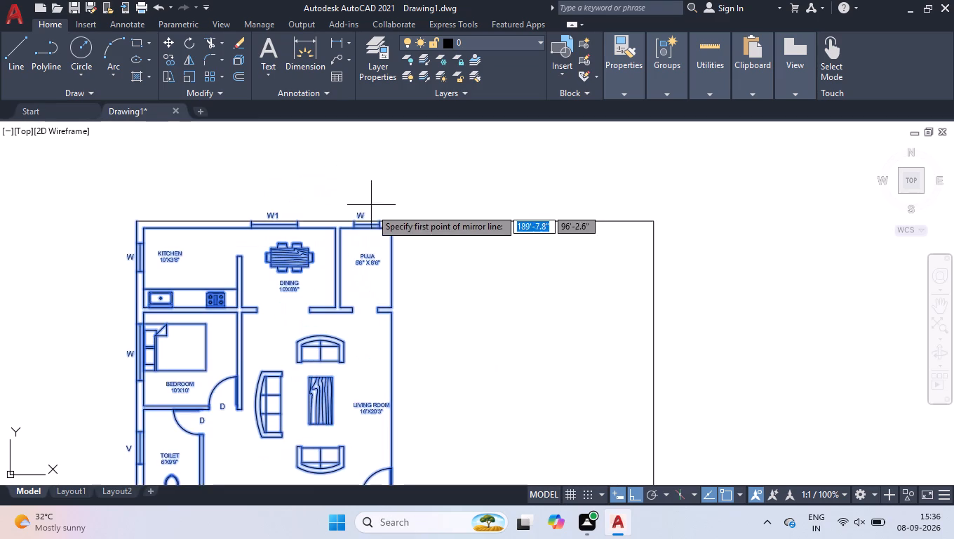
scroll(405, 227, "up", 3)
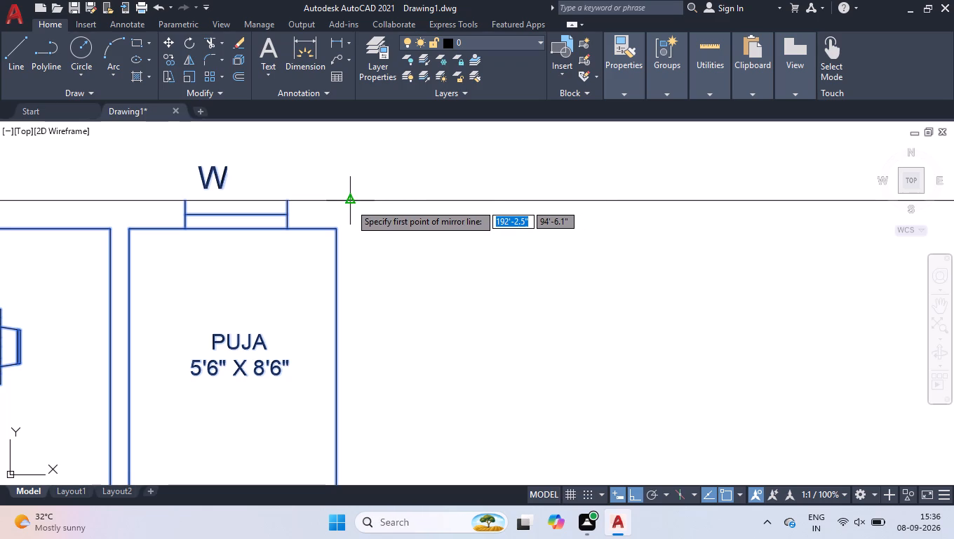
left_click(348, 203)
left_click(347, 262)
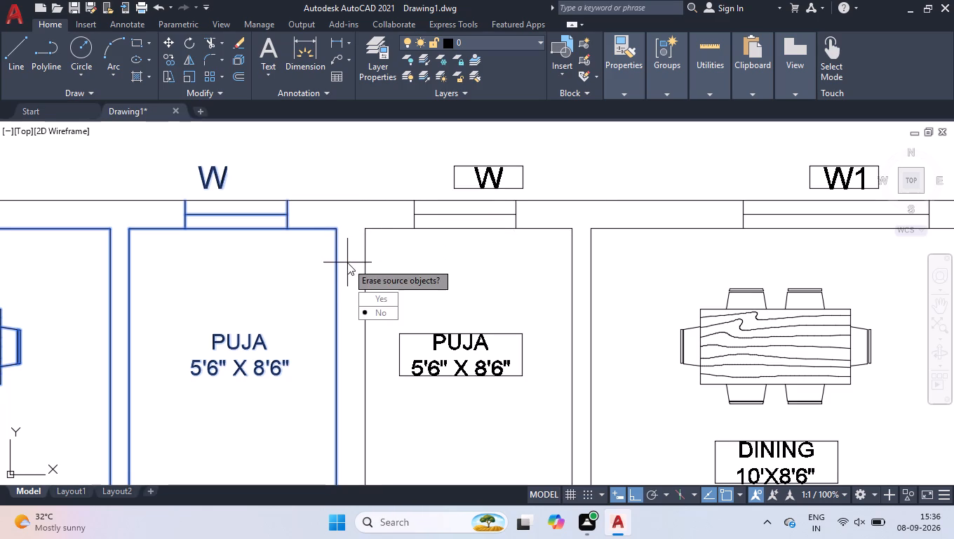
left_click_drag(364, 314, 347, 262)
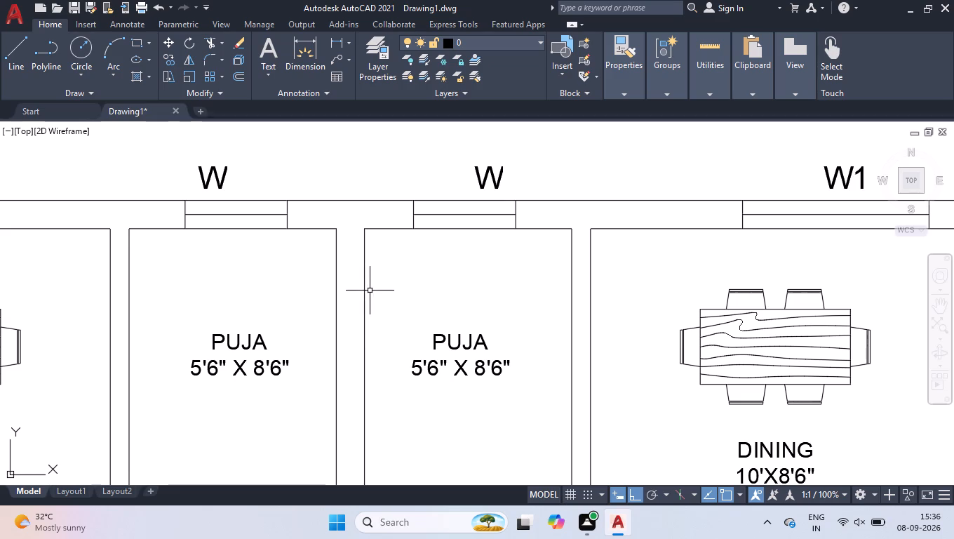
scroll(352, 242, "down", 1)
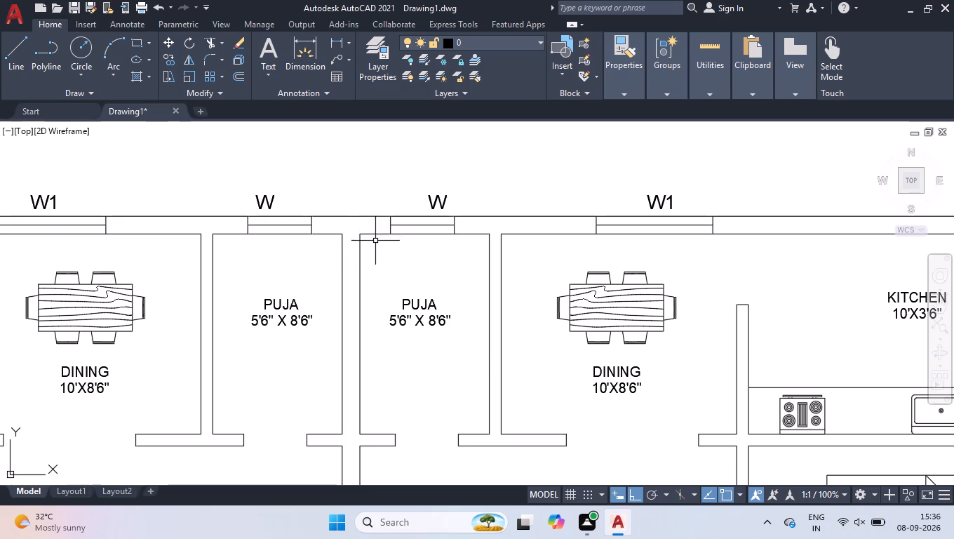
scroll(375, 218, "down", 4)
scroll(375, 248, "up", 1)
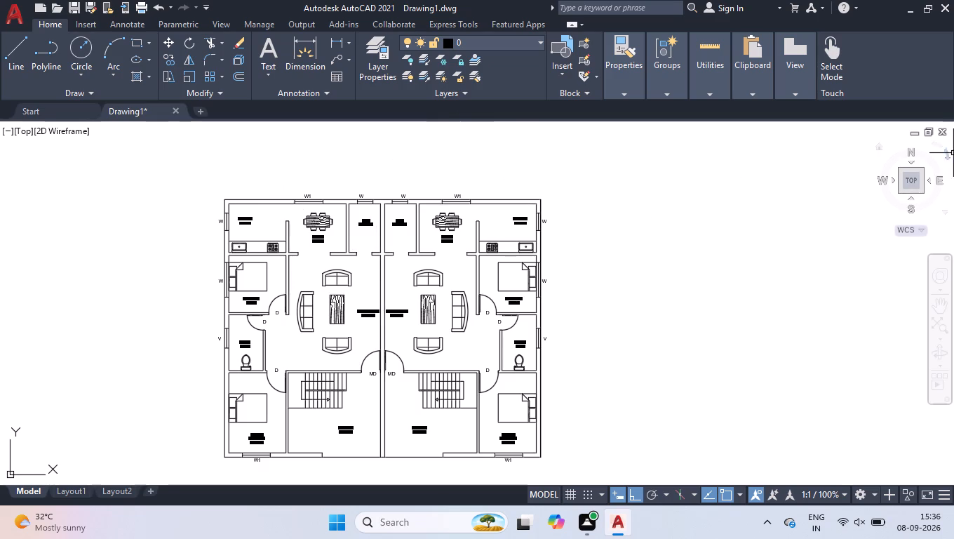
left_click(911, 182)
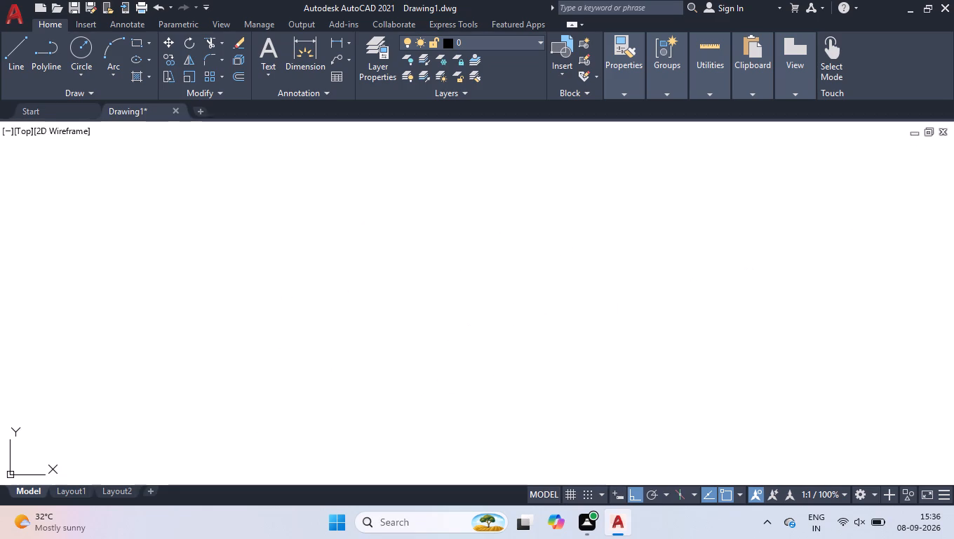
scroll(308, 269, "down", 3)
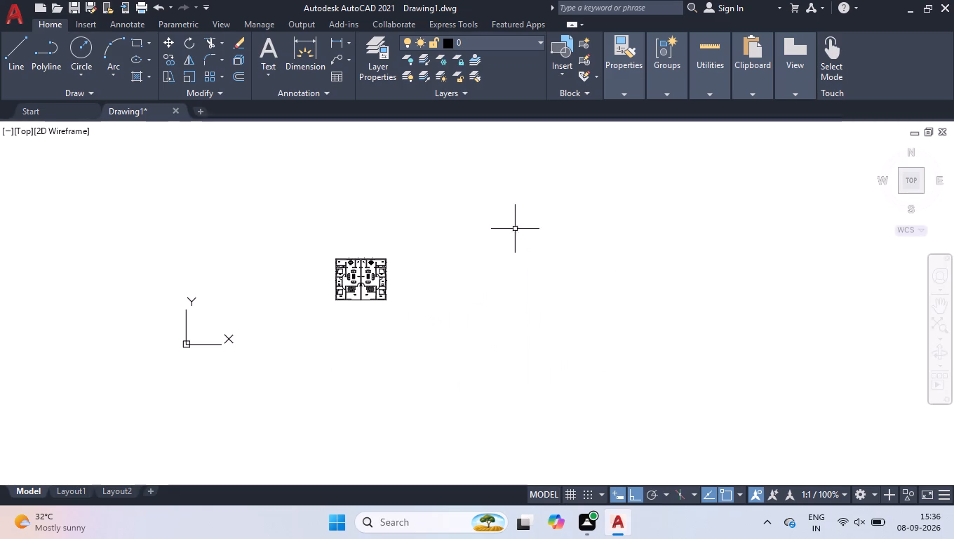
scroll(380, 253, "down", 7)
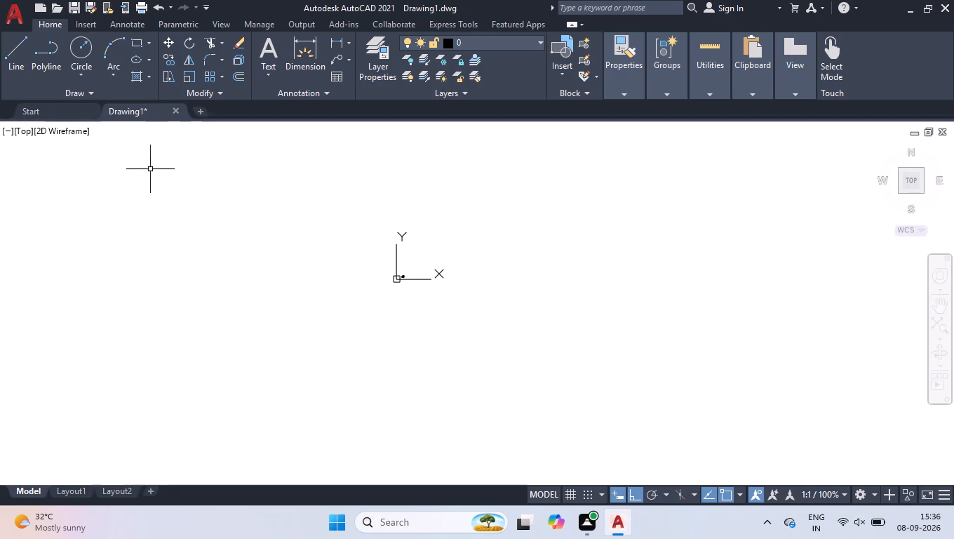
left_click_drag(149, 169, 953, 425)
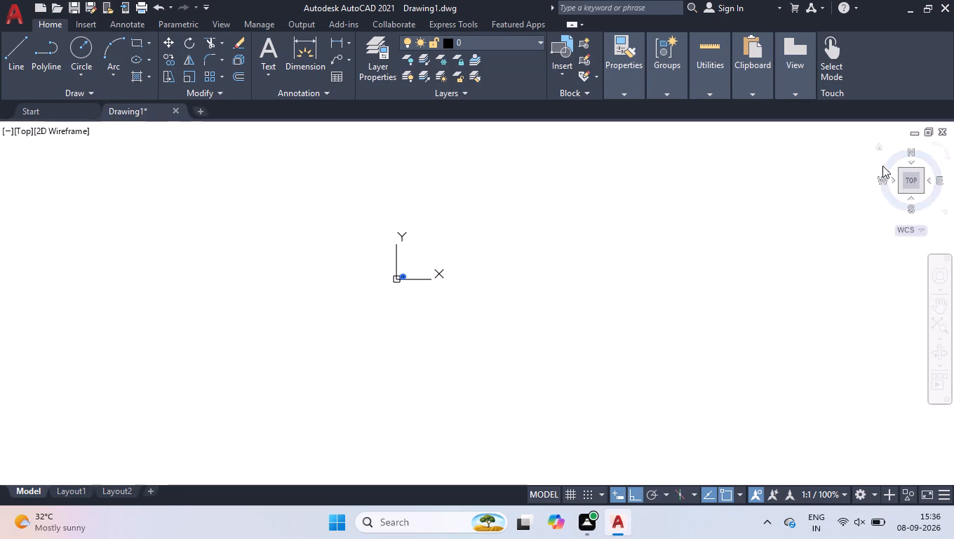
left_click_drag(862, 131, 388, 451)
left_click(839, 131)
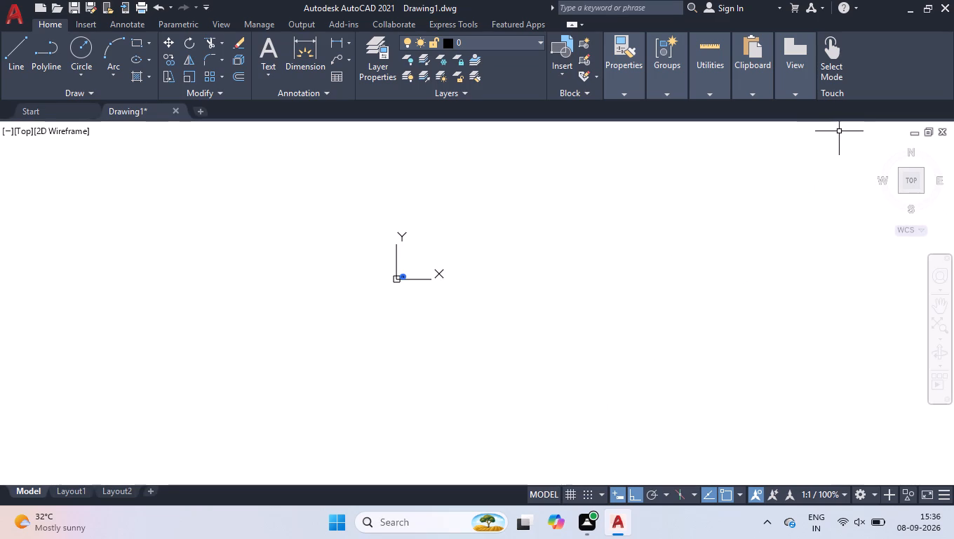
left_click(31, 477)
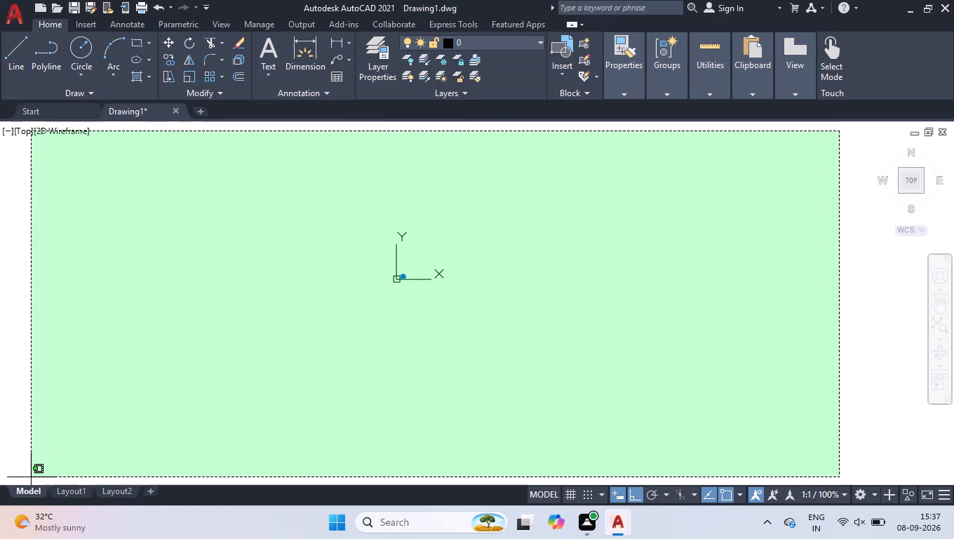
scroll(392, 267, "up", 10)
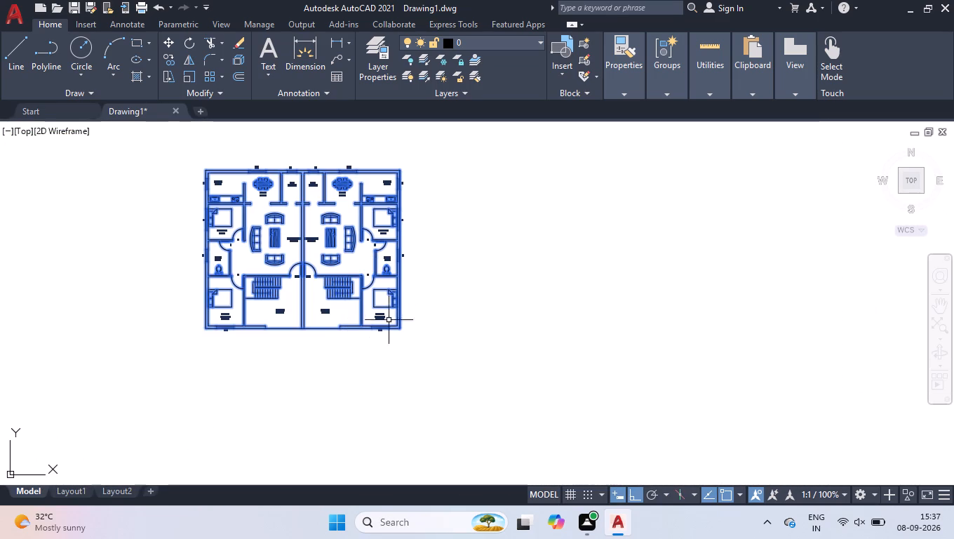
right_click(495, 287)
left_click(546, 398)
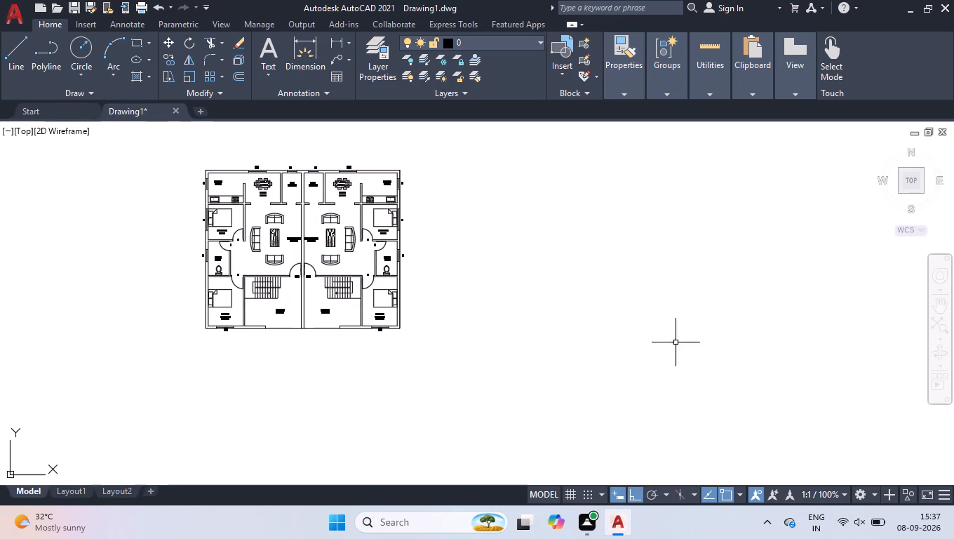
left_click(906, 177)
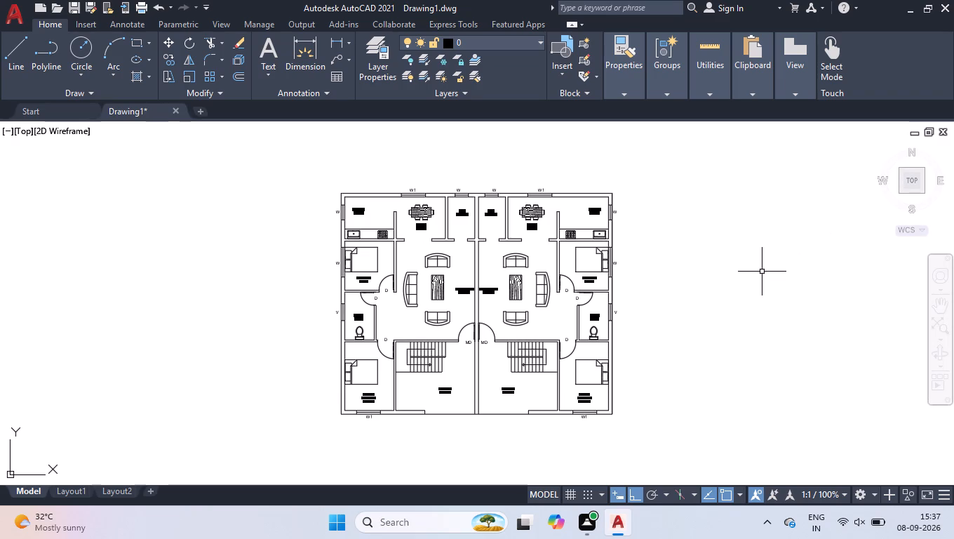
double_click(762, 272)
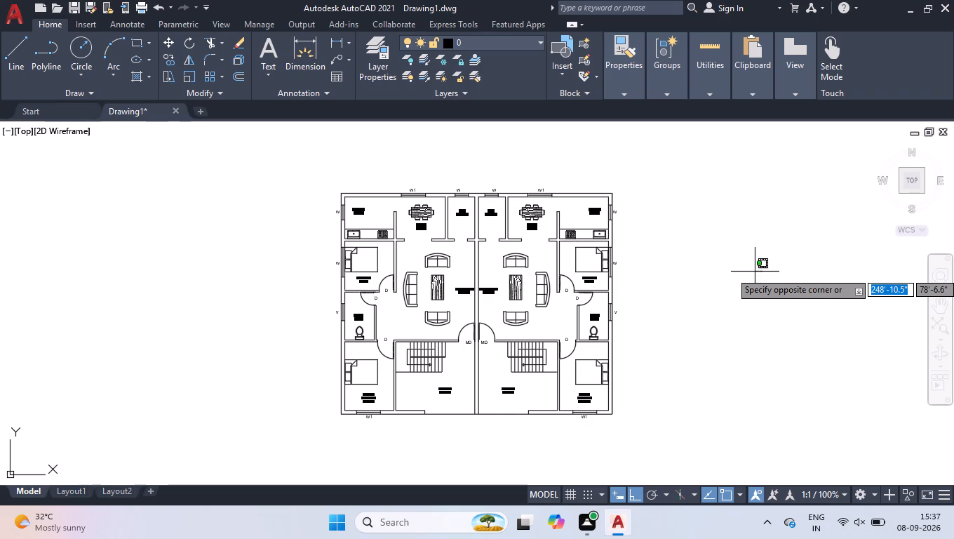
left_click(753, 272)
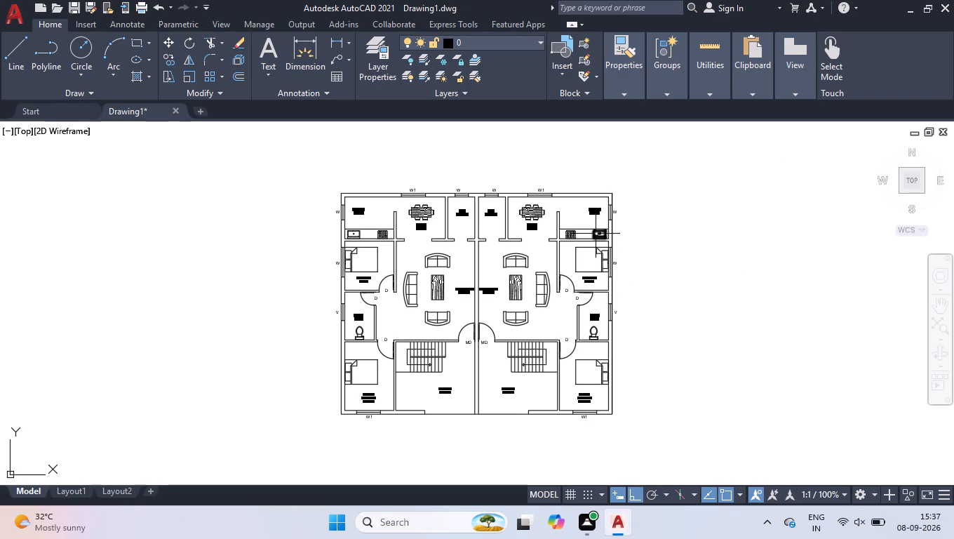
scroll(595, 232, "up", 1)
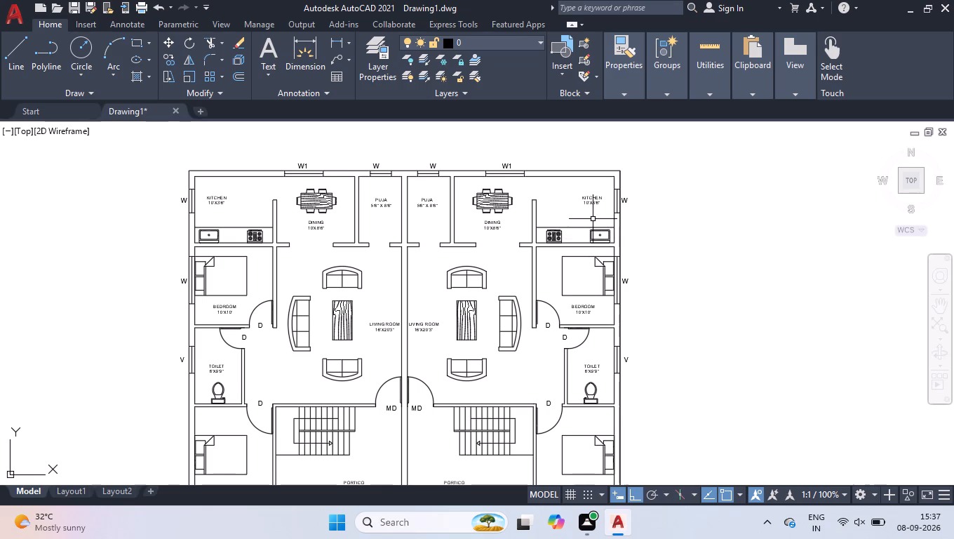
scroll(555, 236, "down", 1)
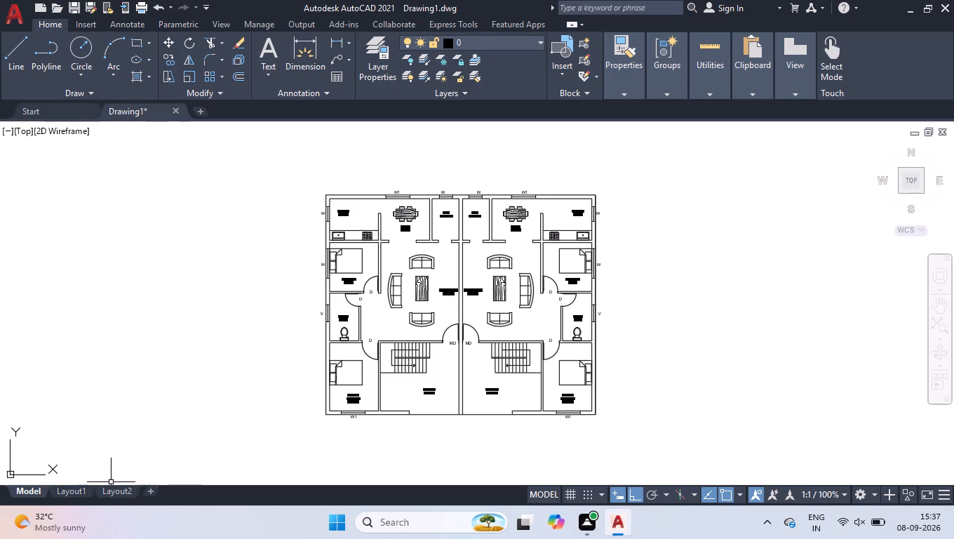
Open Layout1 and delete its default viewport, leaving the sheet empty.
left_click(83, 491)
left_click(411, 168)
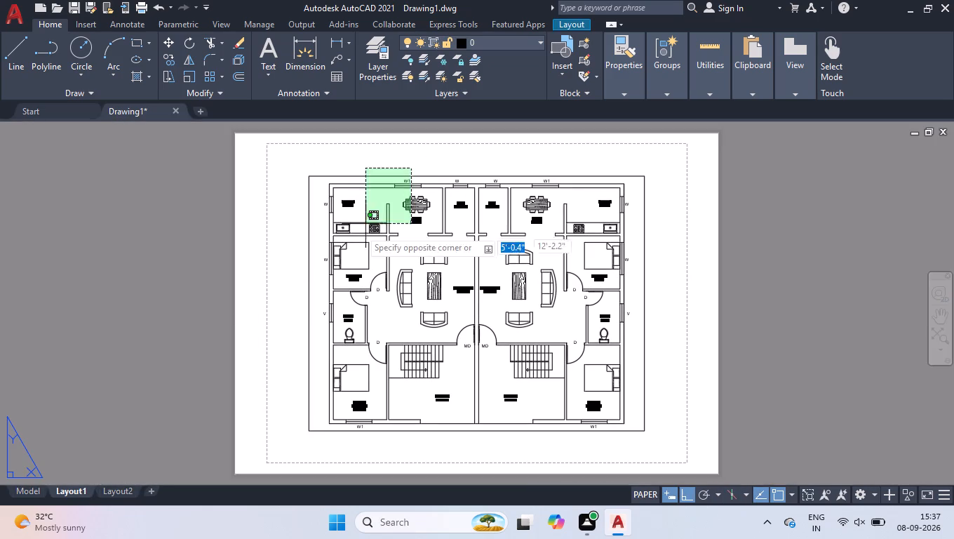
left_click(359, 232)
key("Delete")
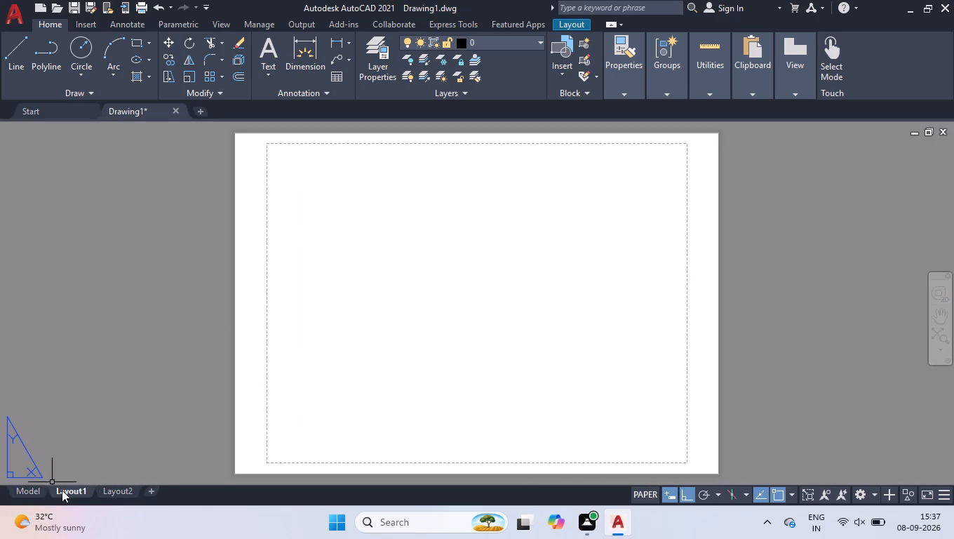
Modify the Layout1 page setup to plotter DWG To PDF.pc3, paper ISO full bleed A3 (420 x 297 mm) and Maximum quality.
right_click(62, 491)
left_click(94, 385)
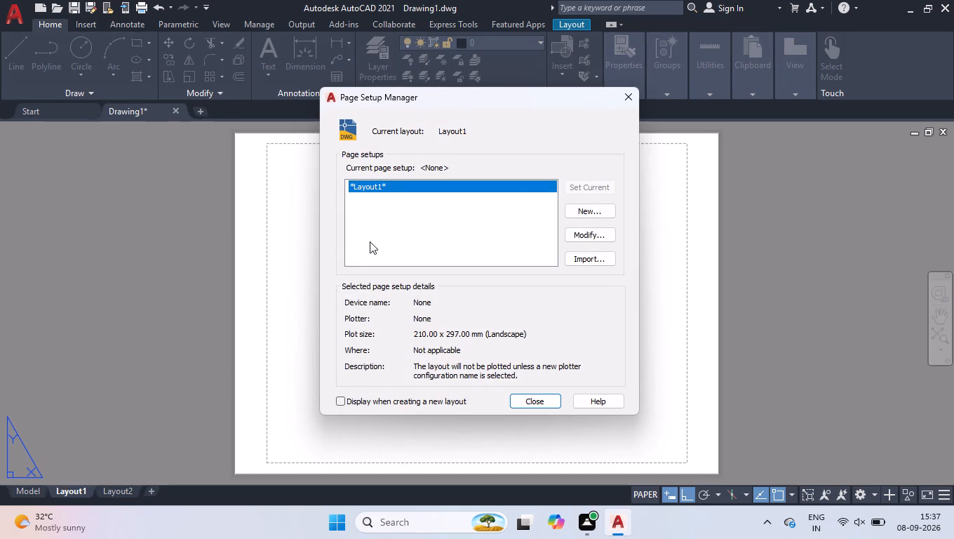
left_click(584, 236)
left_click(365, 153)
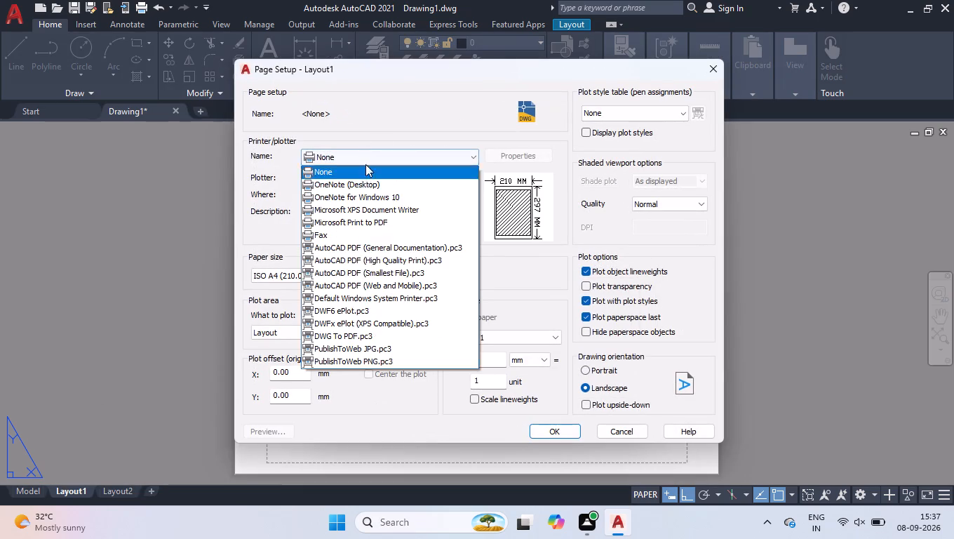
left_click(366, 338)
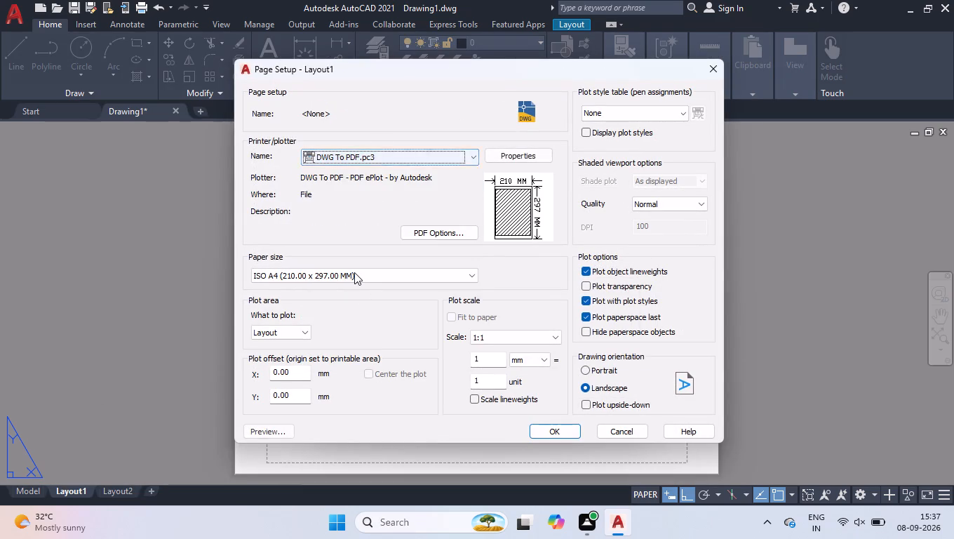
left_click(354, 272)
scroll(354, 272, "up", 17)
left_click(349, 73)
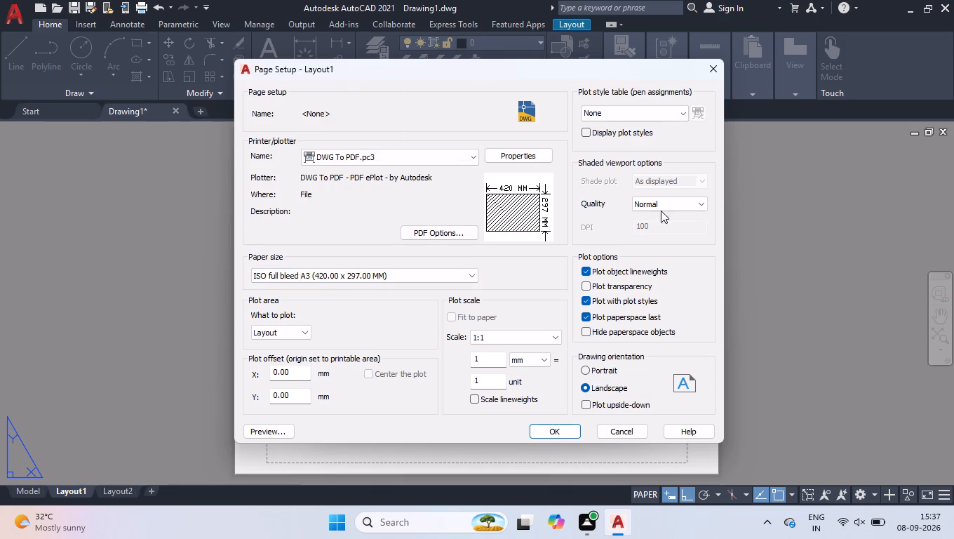
left_click(690, 201)
left_click(659, 251)
left_click(549, 434)
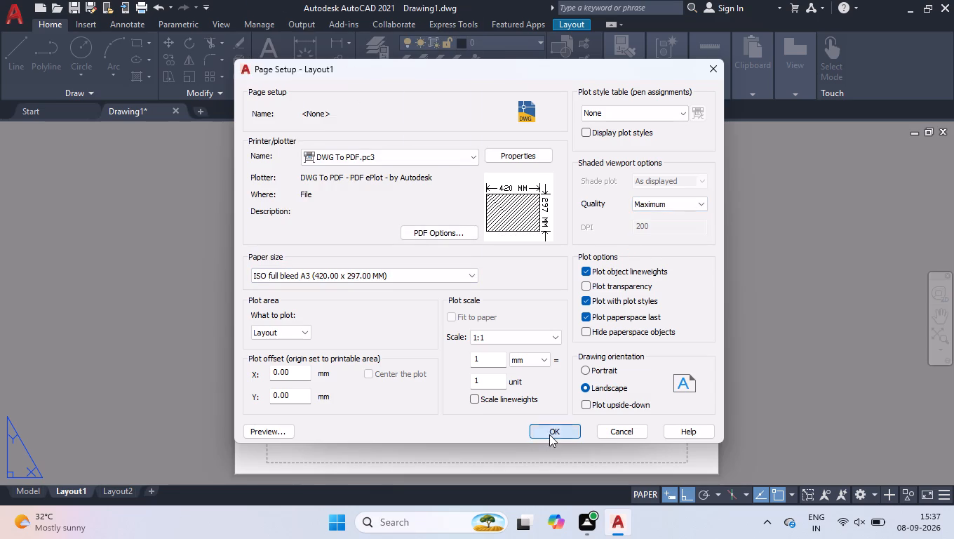
left_click(530, 403)
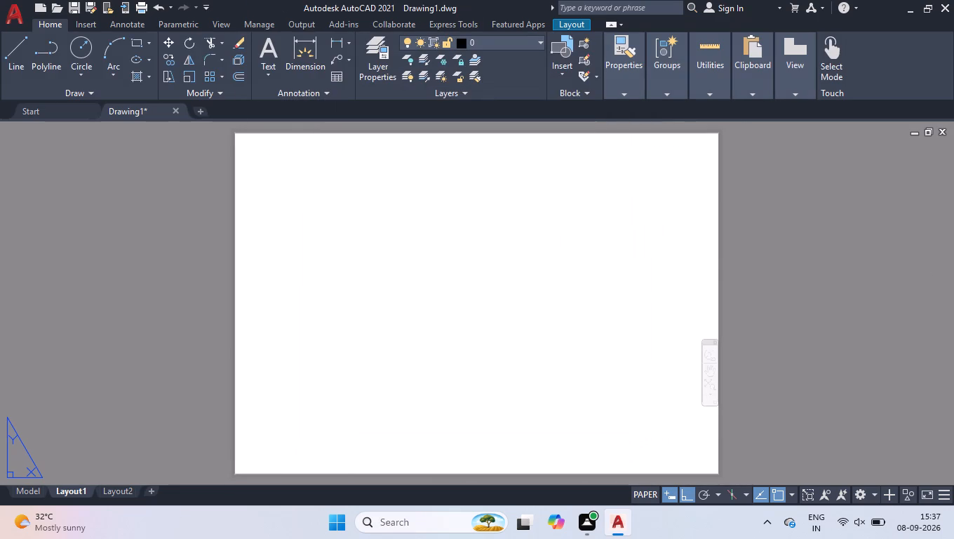
Create a viewport covering the whole A3 sheet from corner 0,0 to corner 420,297.
type("MV")
key("Return")
type("0,0")
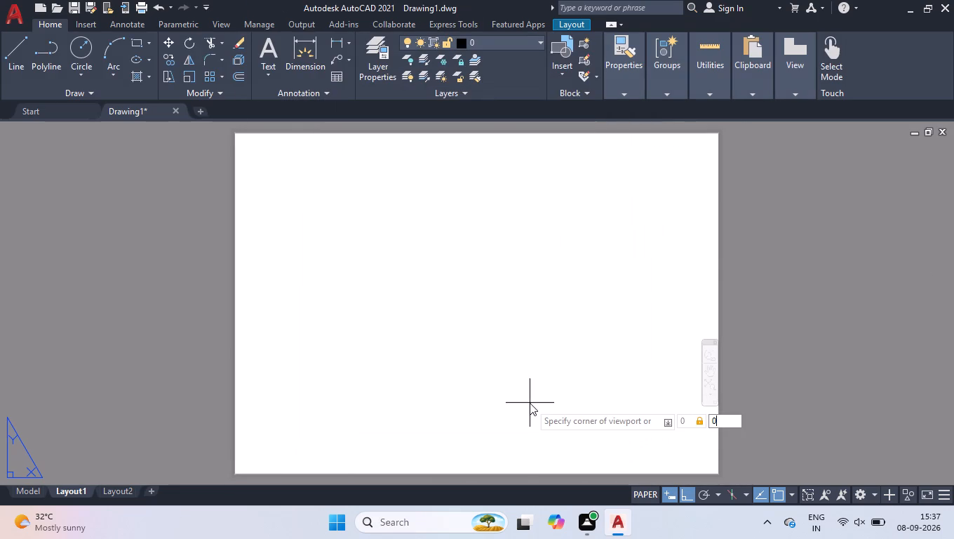
key("Return")
type("420,297")
key("Return")
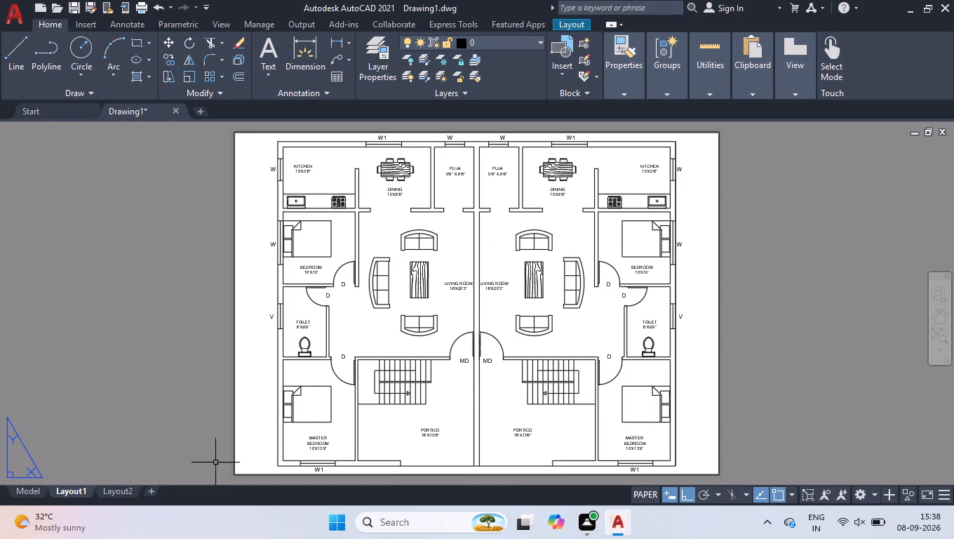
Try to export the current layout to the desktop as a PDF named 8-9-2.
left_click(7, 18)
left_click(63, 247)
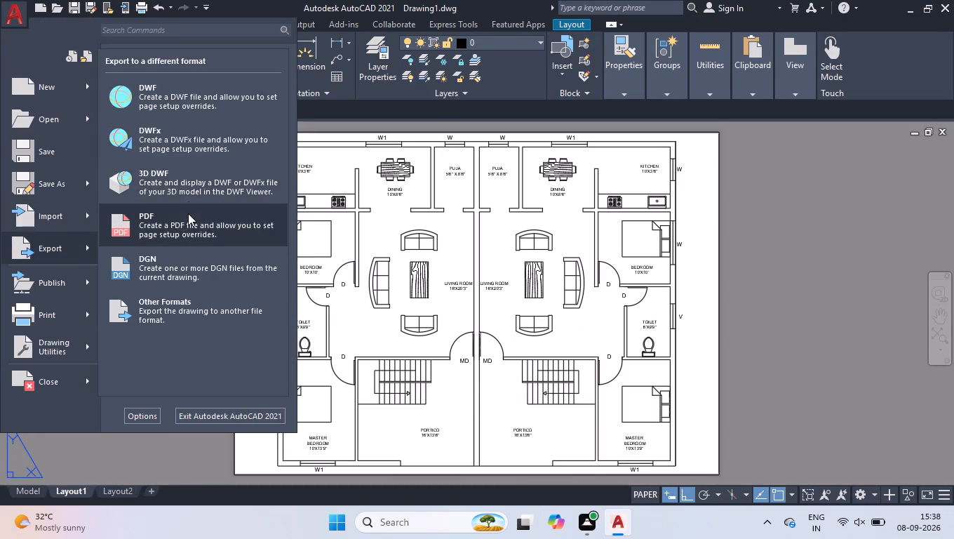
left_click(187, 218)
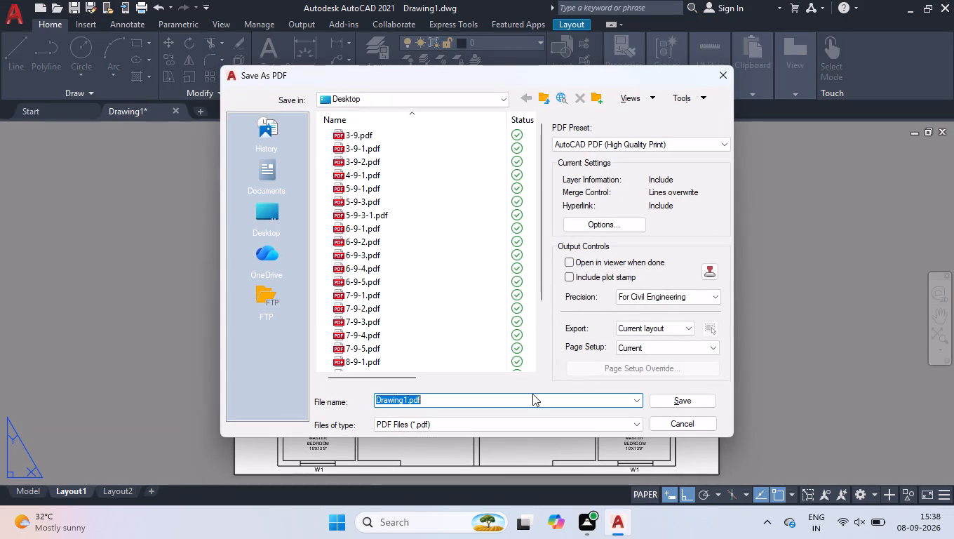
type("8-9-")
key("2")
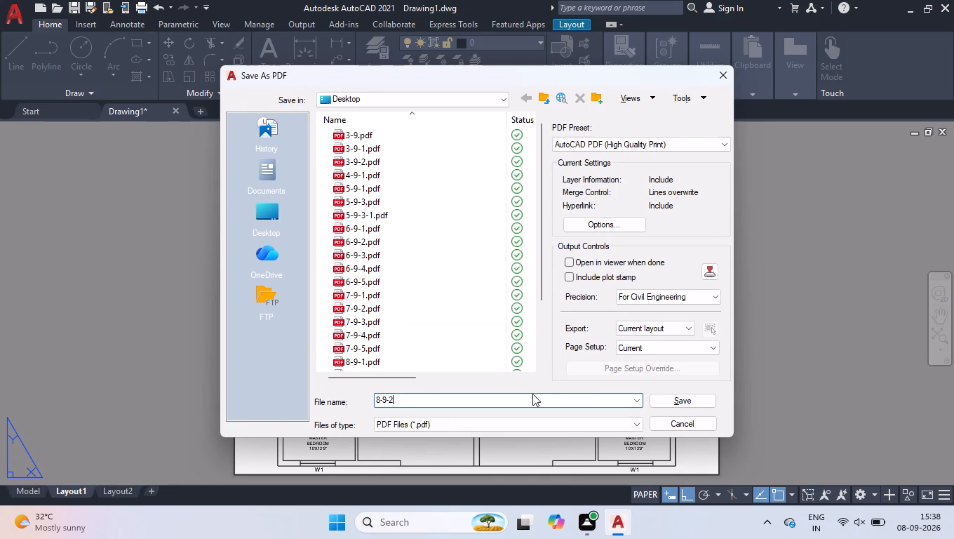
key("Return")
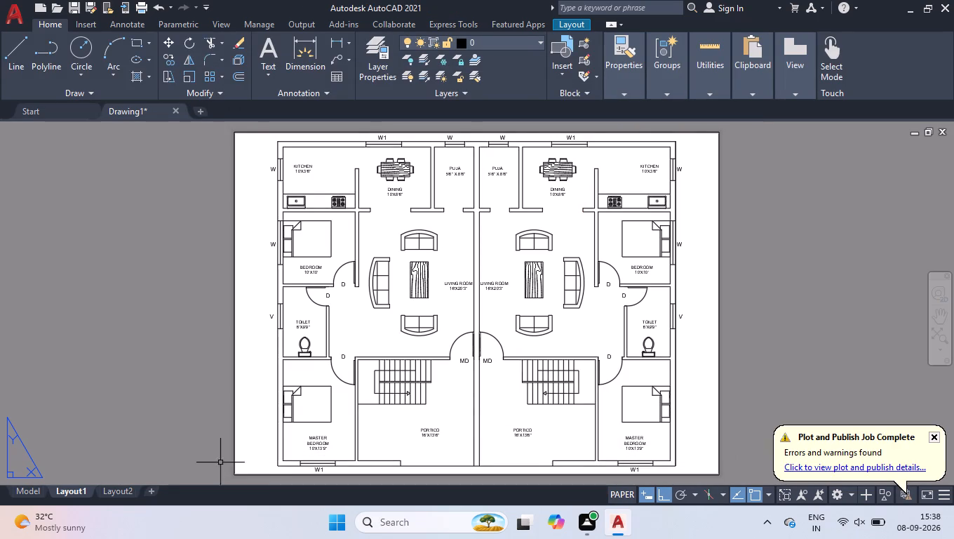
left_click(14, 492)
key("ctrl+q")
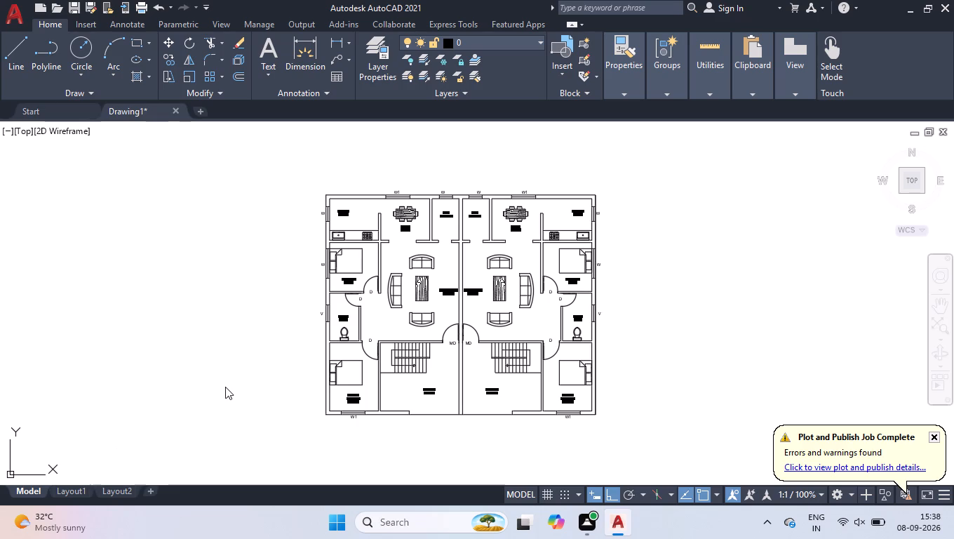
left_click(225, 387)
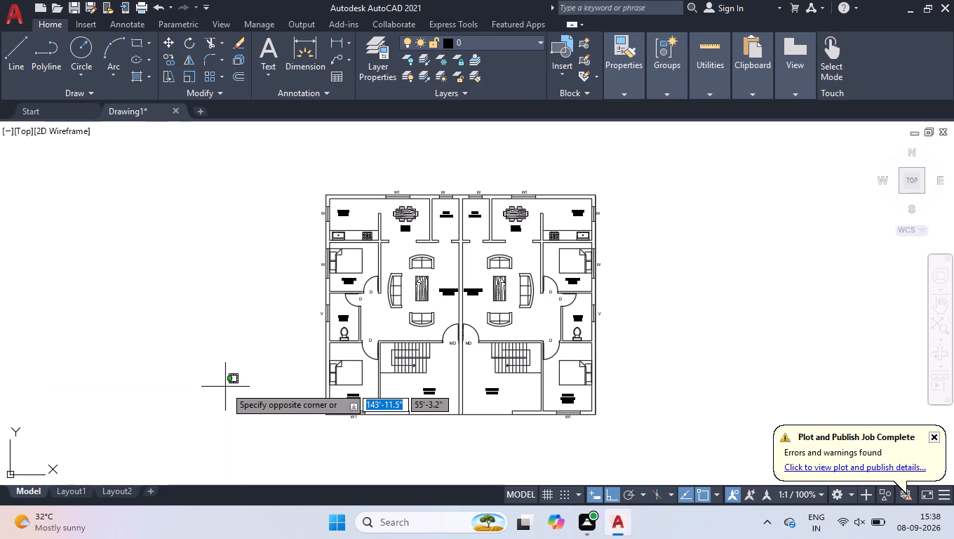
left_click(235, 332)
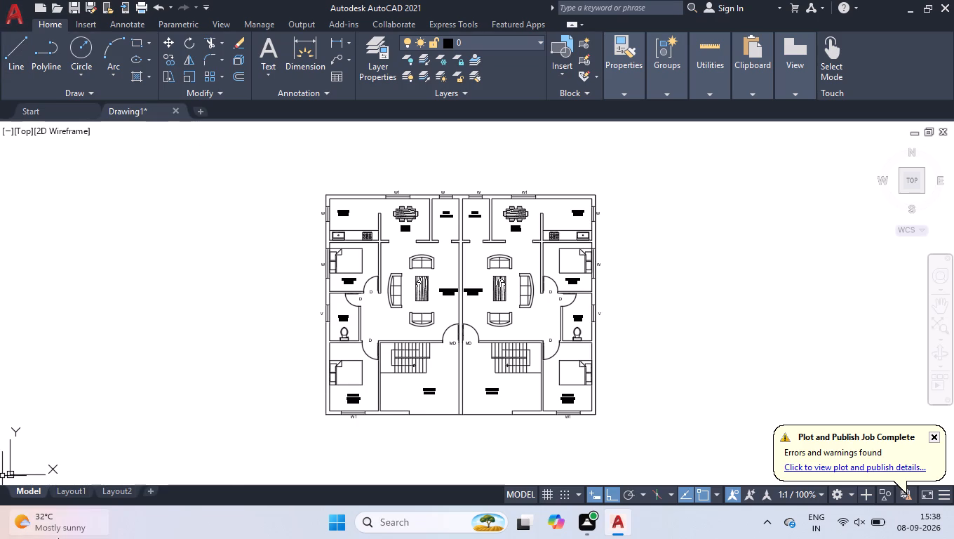
Export Layout1 again to the desktop as a PDF named 8-9-2, and return to model space.
left_click(76, 495)
left_click(12, 13)
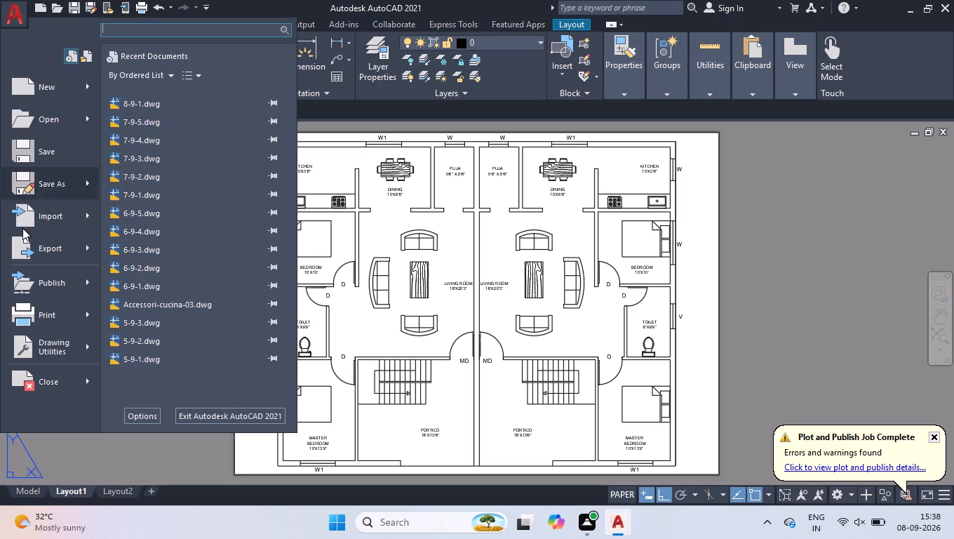
left_click(43, 241)
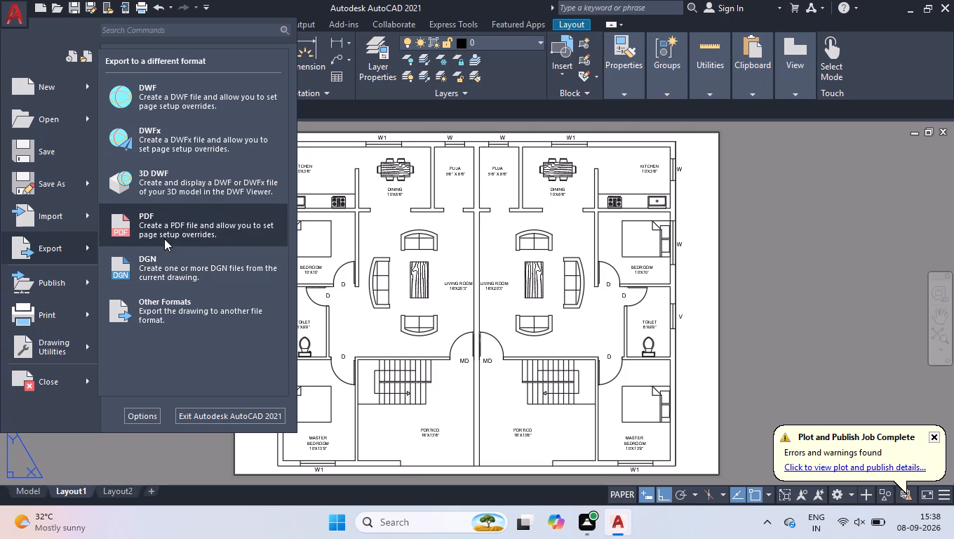
left_click(3, 17)
left_click(3, 17)
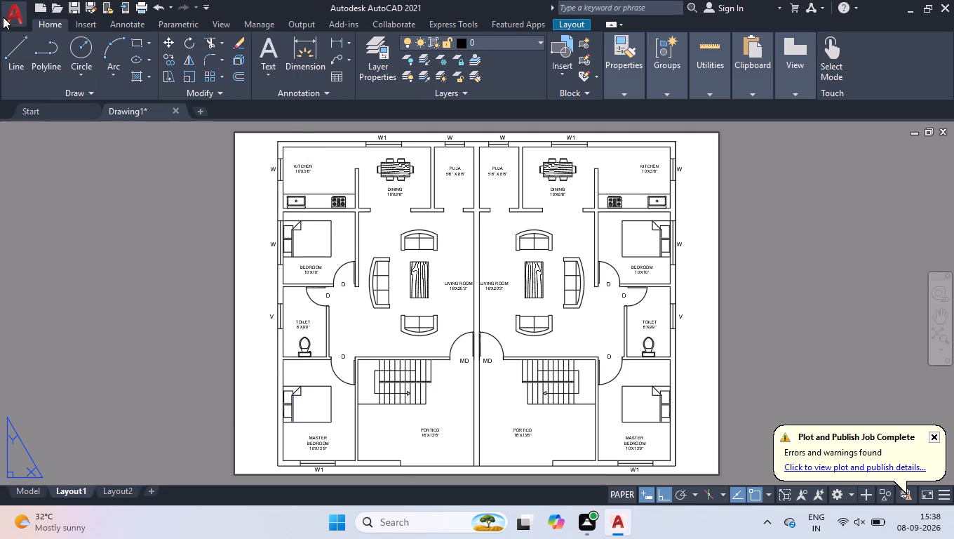
left_click(45, 250)
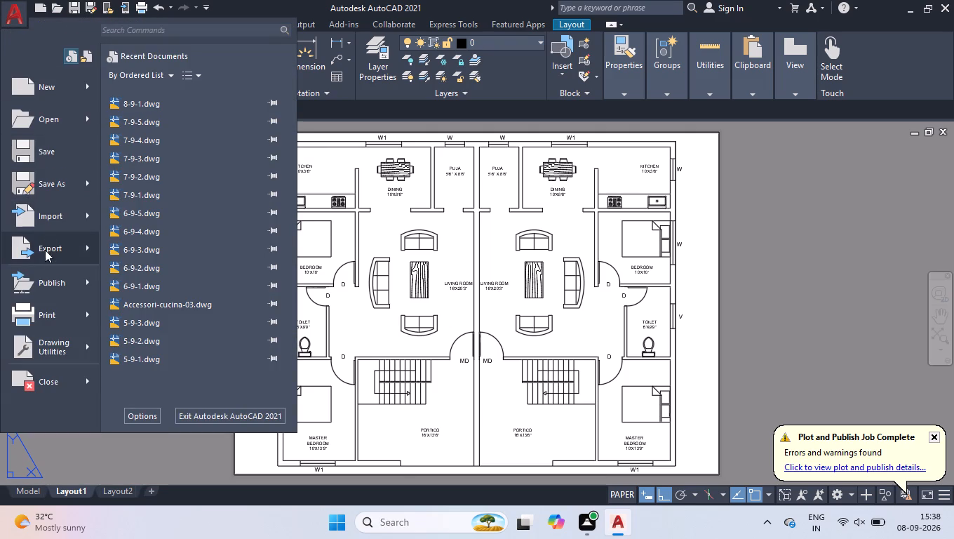
left_click(149, 213)
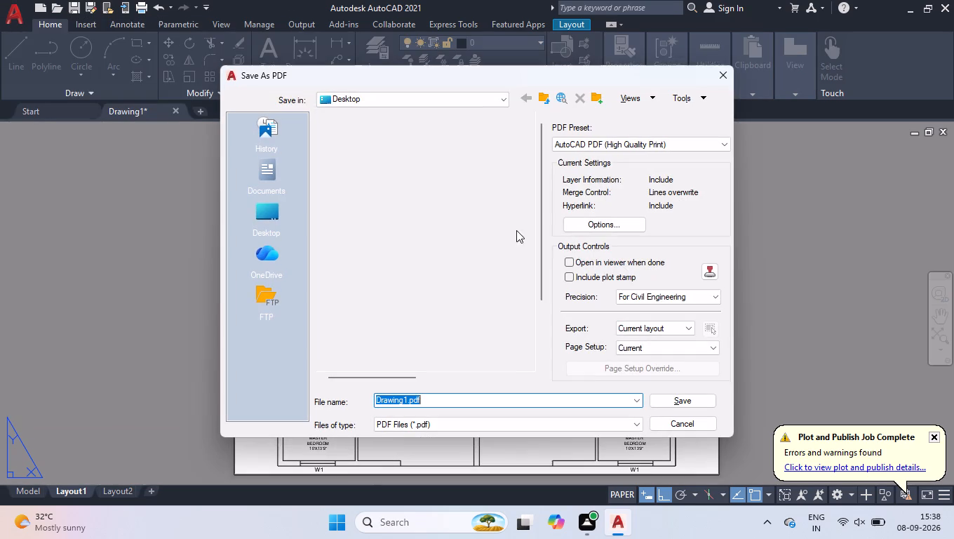
scroll(431, 192, "down", 2)
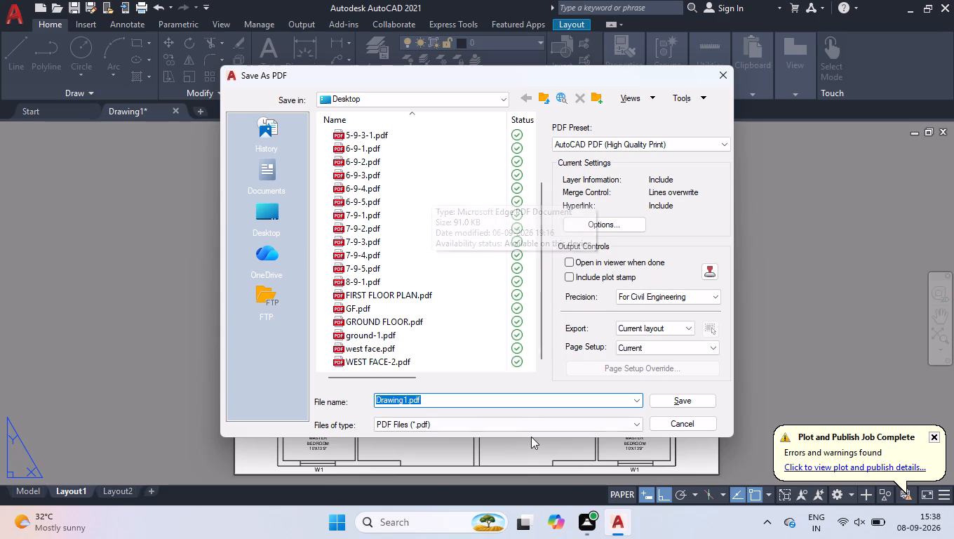
type("8-9-2")
key("Return")
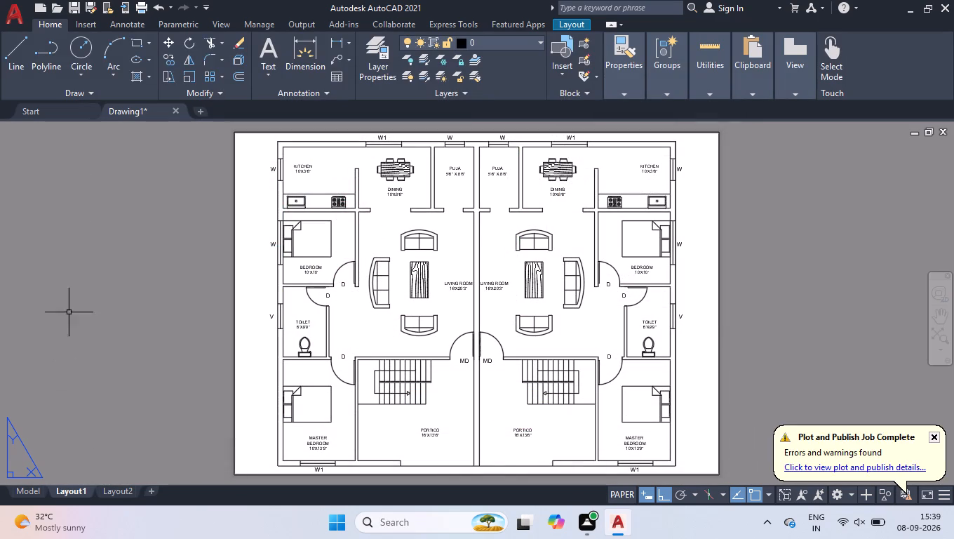
left_click(26, 490)
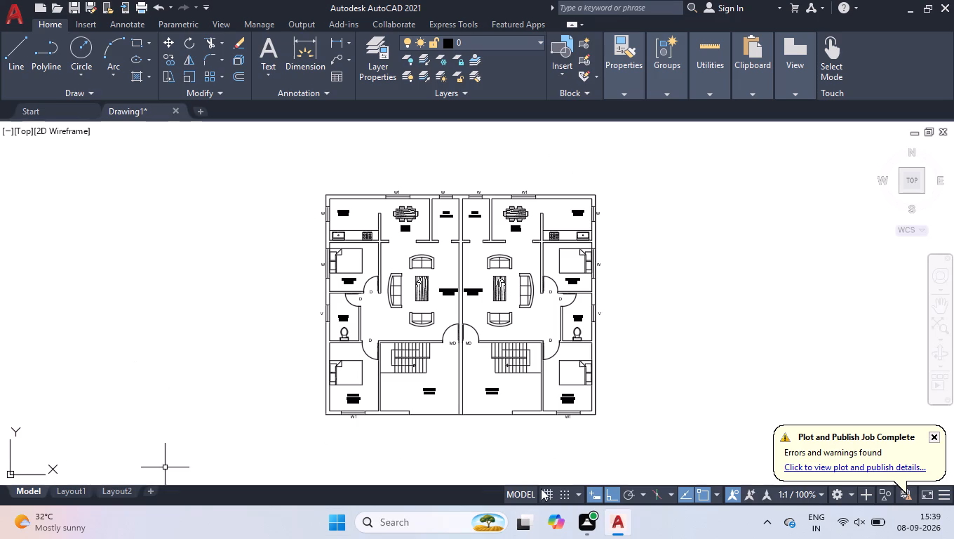
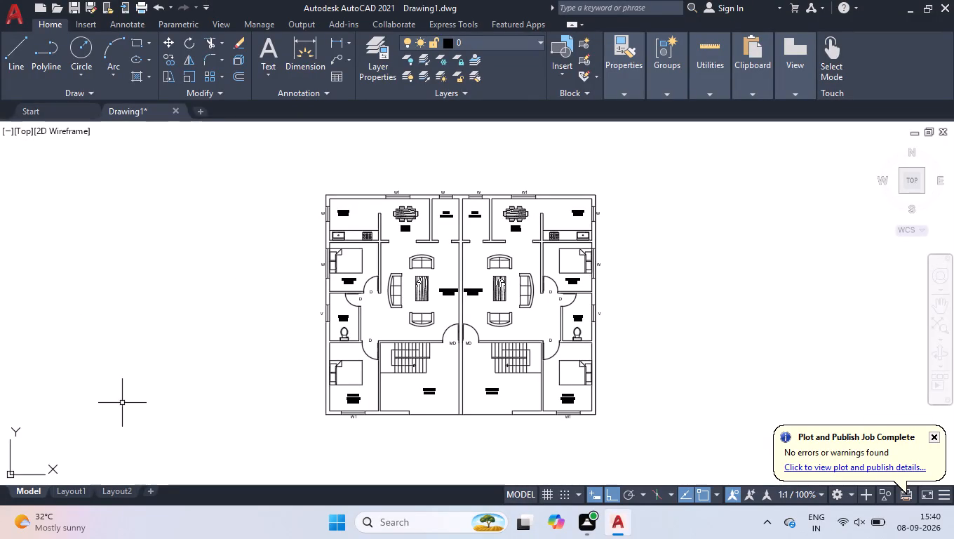
Quit the program, saving the changes to the mirrored two-unit floor plan drawing under the file name 8-9-2.
scroll(412, 302, "up", 1)
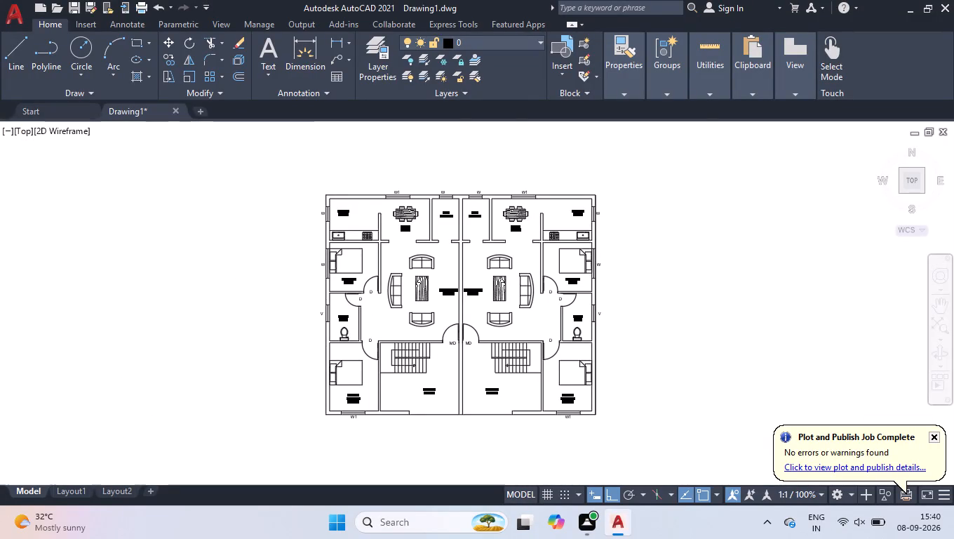
key("ctrl+q")
key("Return")
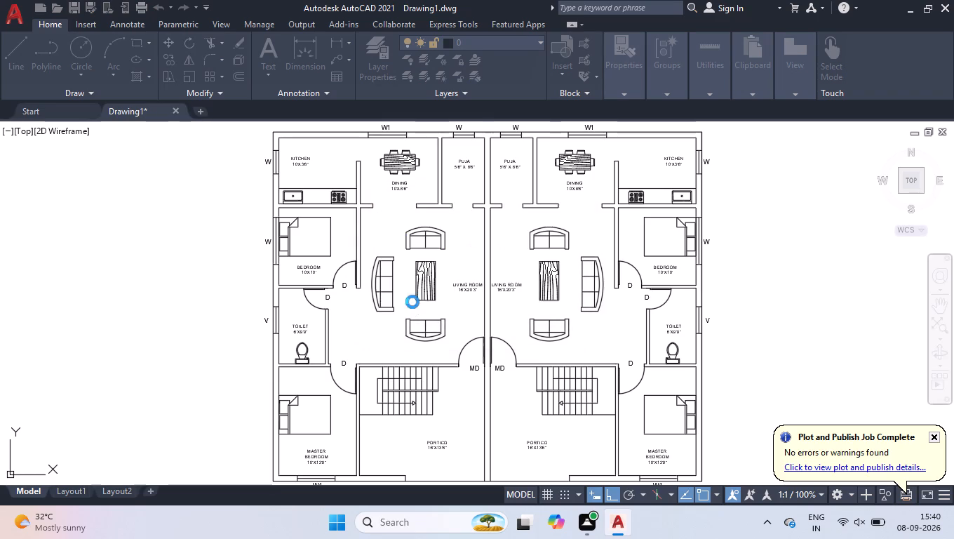
type("8-9-2")
key("Return")
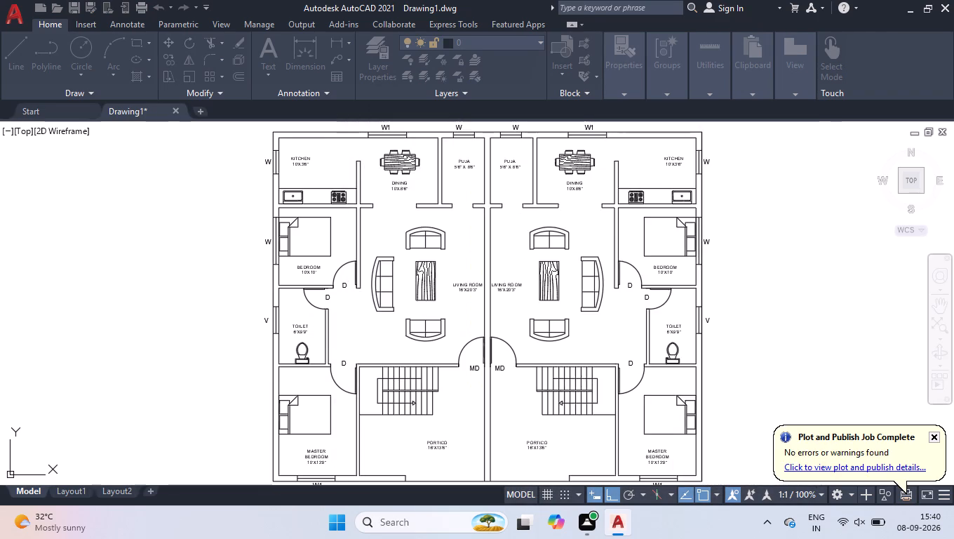
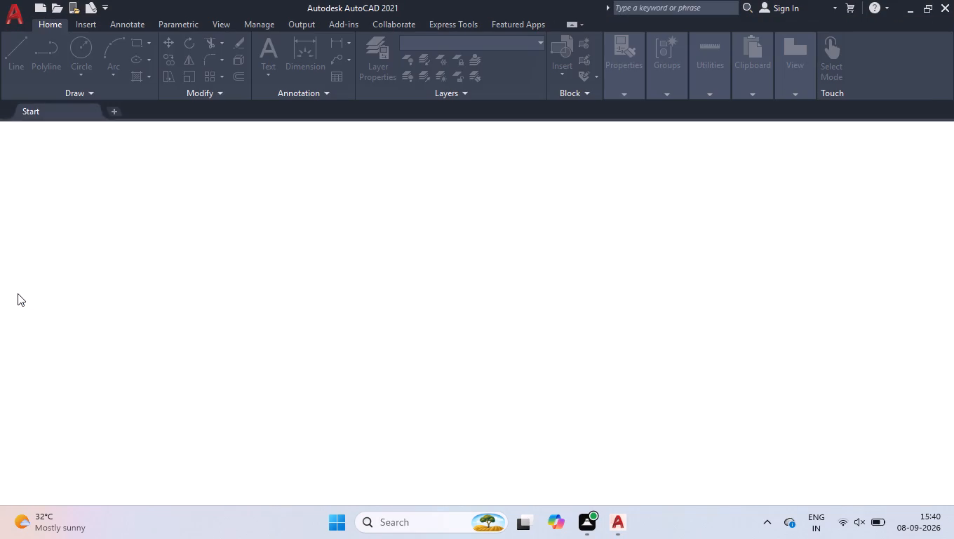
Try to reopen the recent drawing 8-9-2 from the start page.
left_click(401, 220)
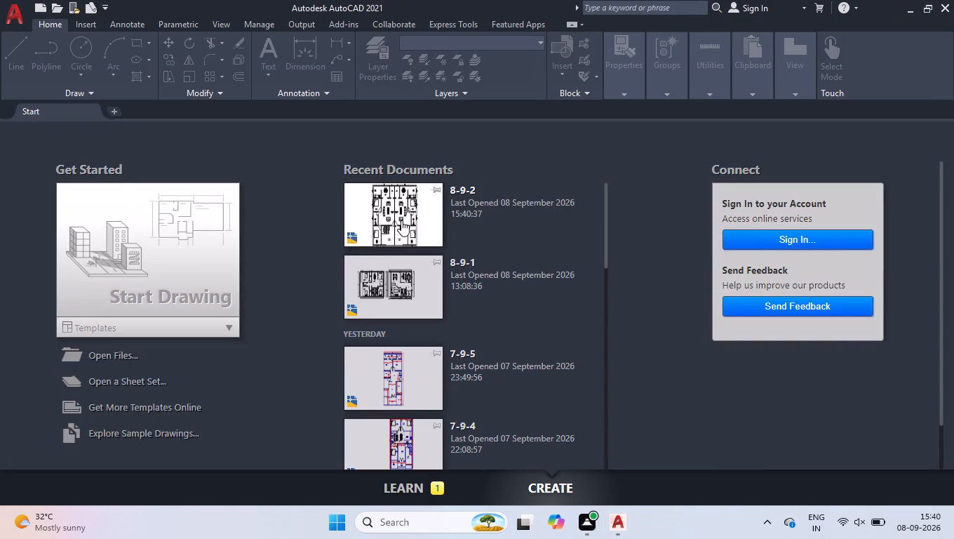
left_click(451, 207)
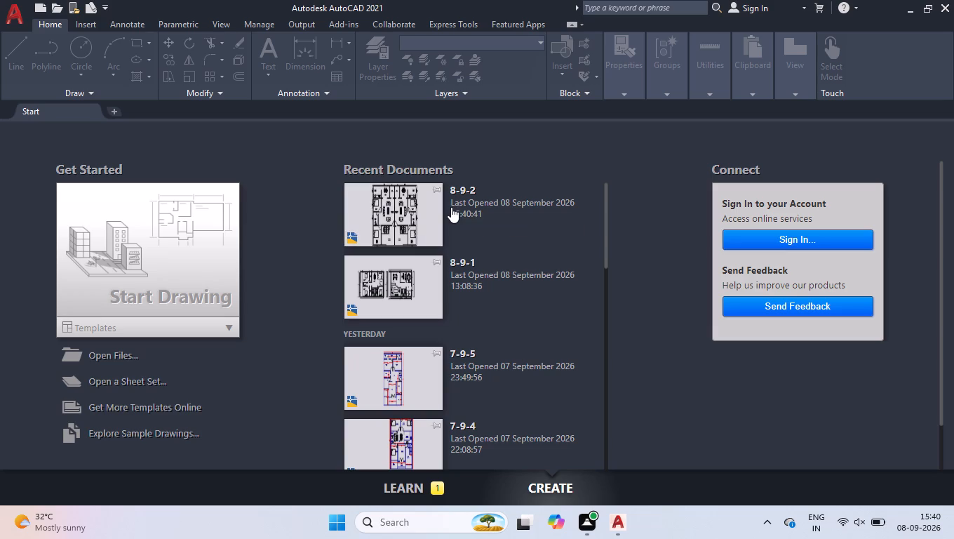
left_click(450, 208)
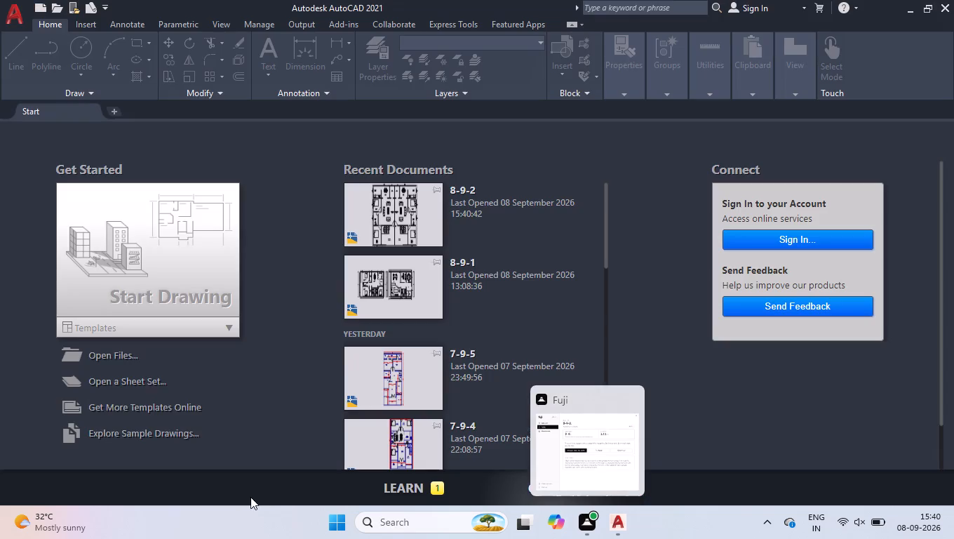
Switch to Windows and bring up the computer's power options.
left_click(337, 521)
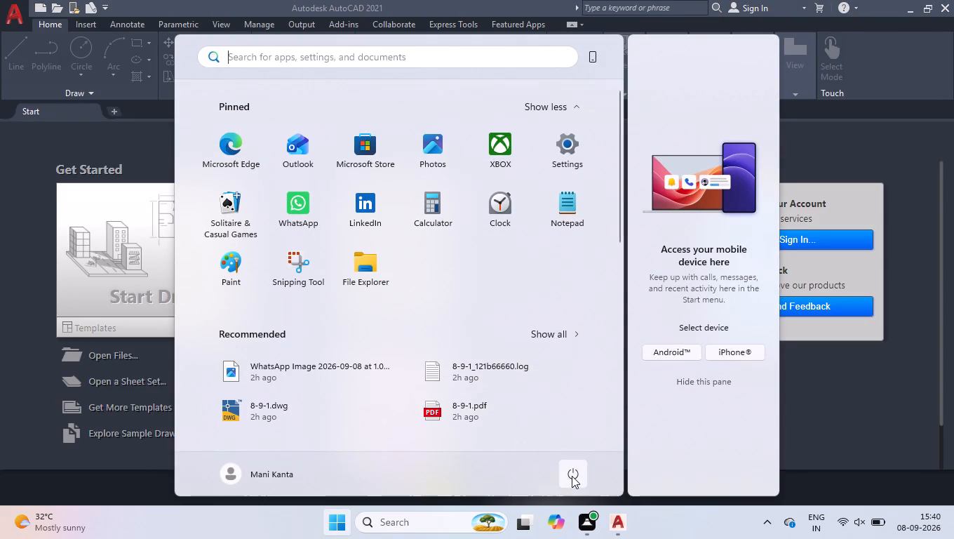
left_click(572, 476)
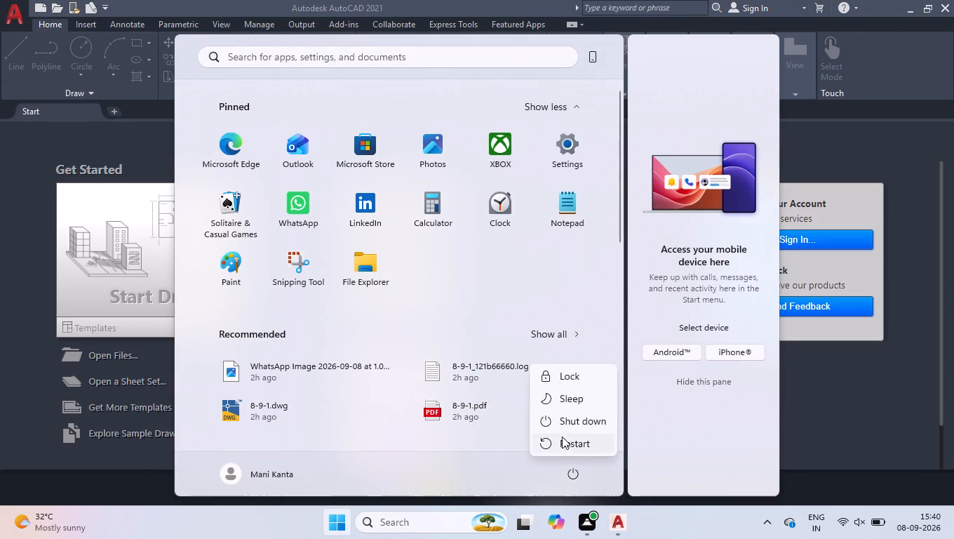
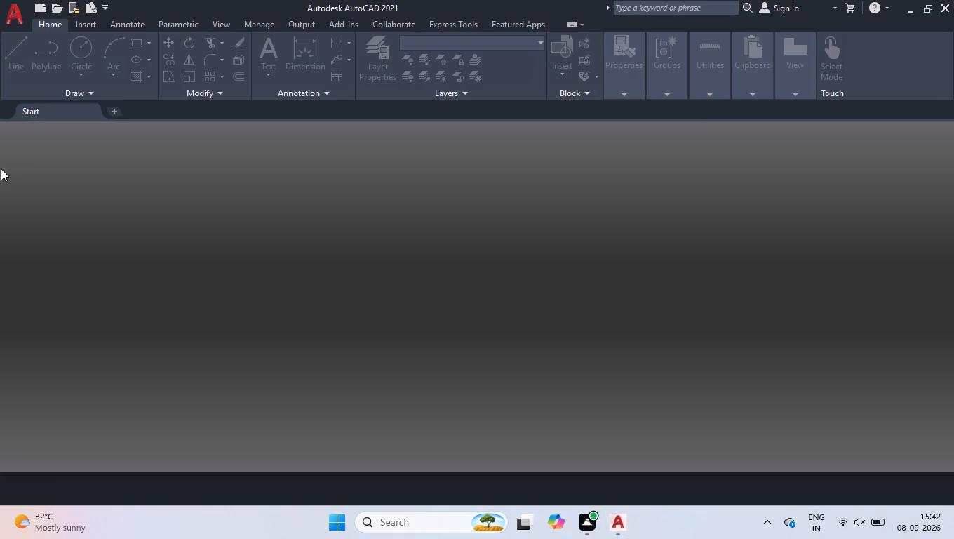
Open the recent drawing 8-9-2 from the start page.
left_click(414, 220)
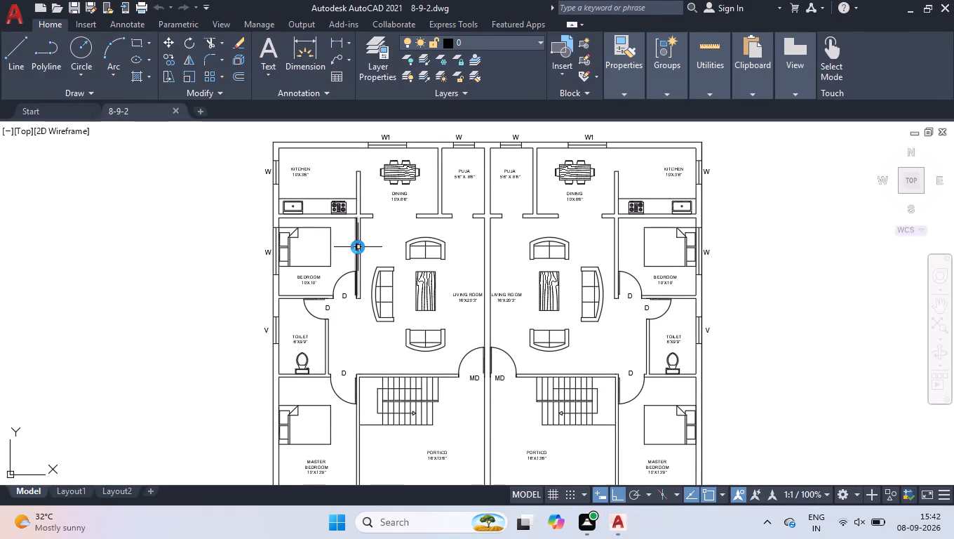
Try to run the log file command, entered as "logfil", in the 8-9-2 drawing.
type("lo")
type("gfil")
key("Return")
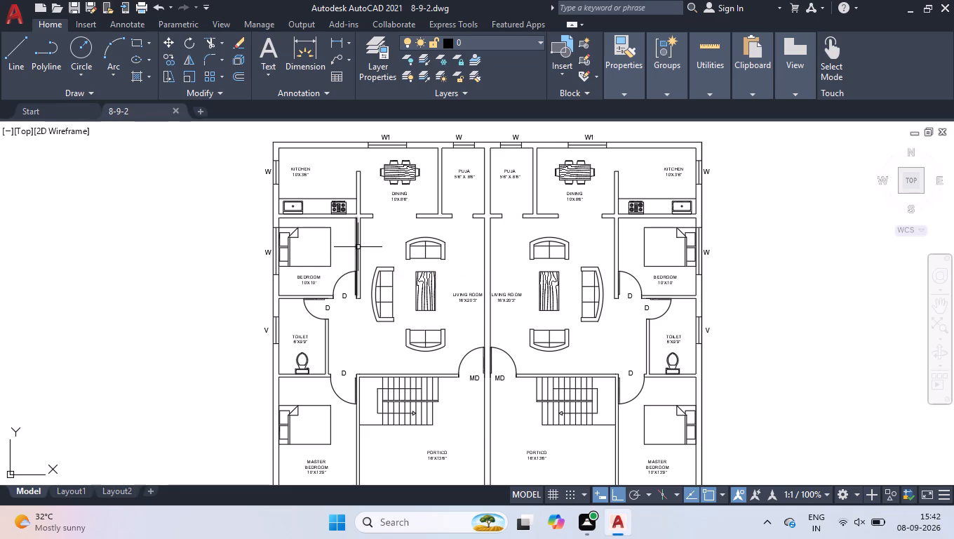
key("space")
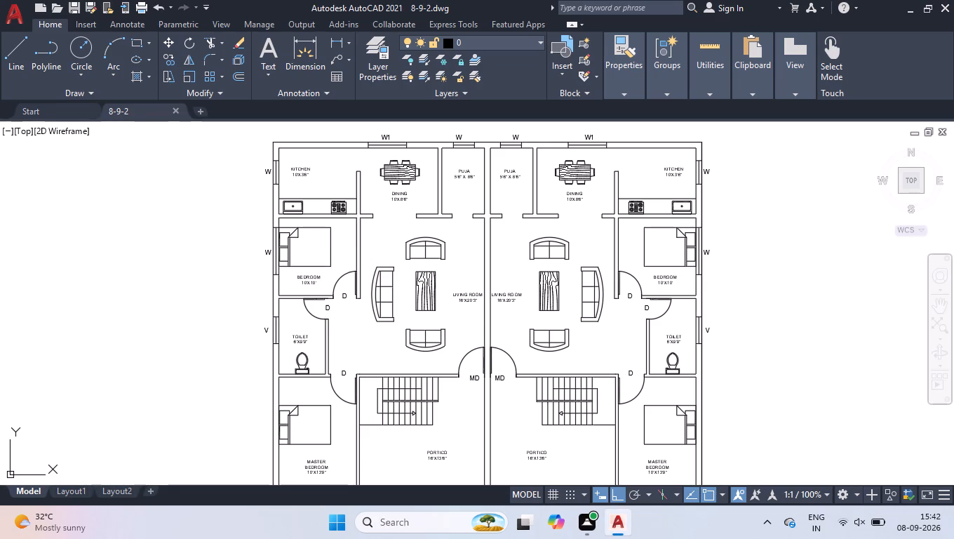
key("space")
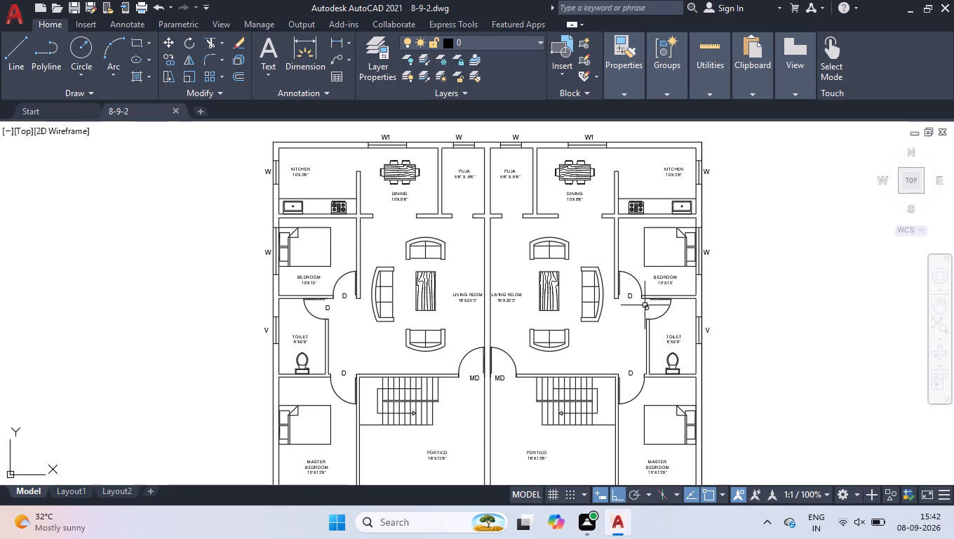